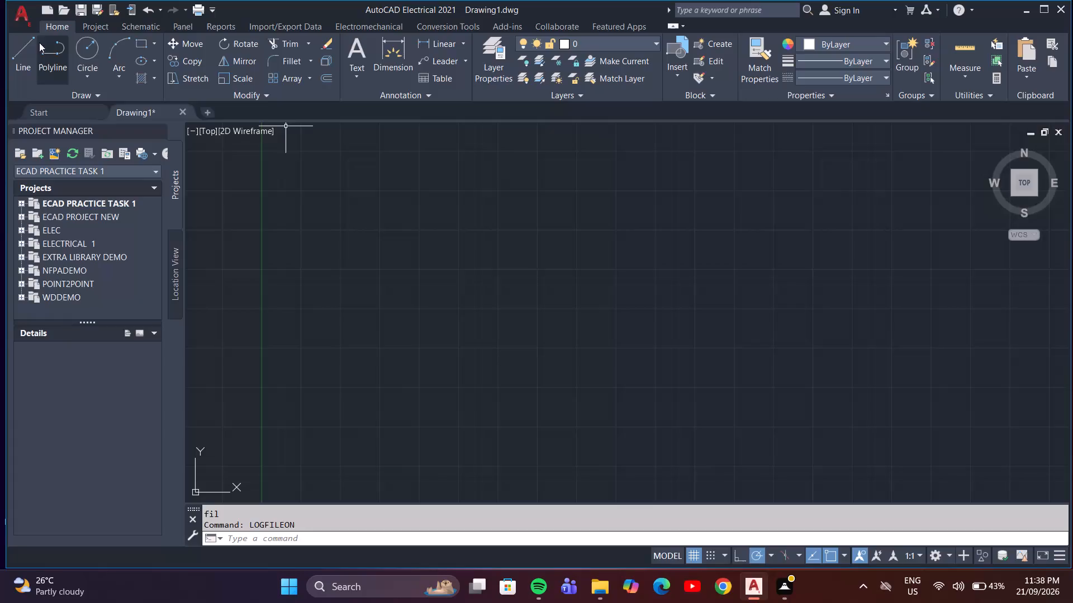
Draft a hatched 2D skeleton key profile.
Draw a circle with a diameter of 70 in the empty drawing area.
click(91, 58)
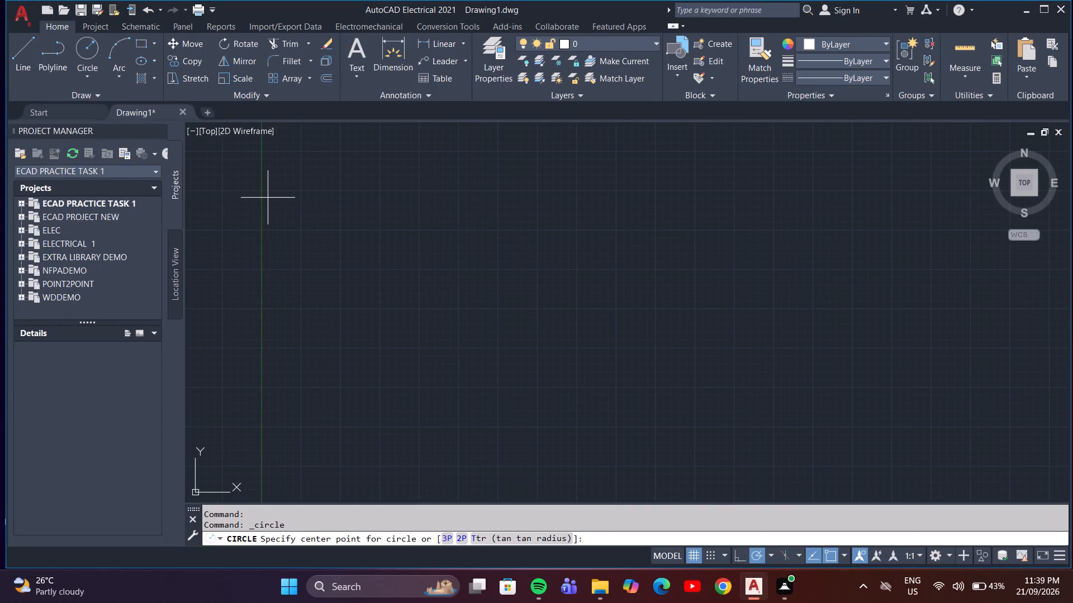
click(638, 333)
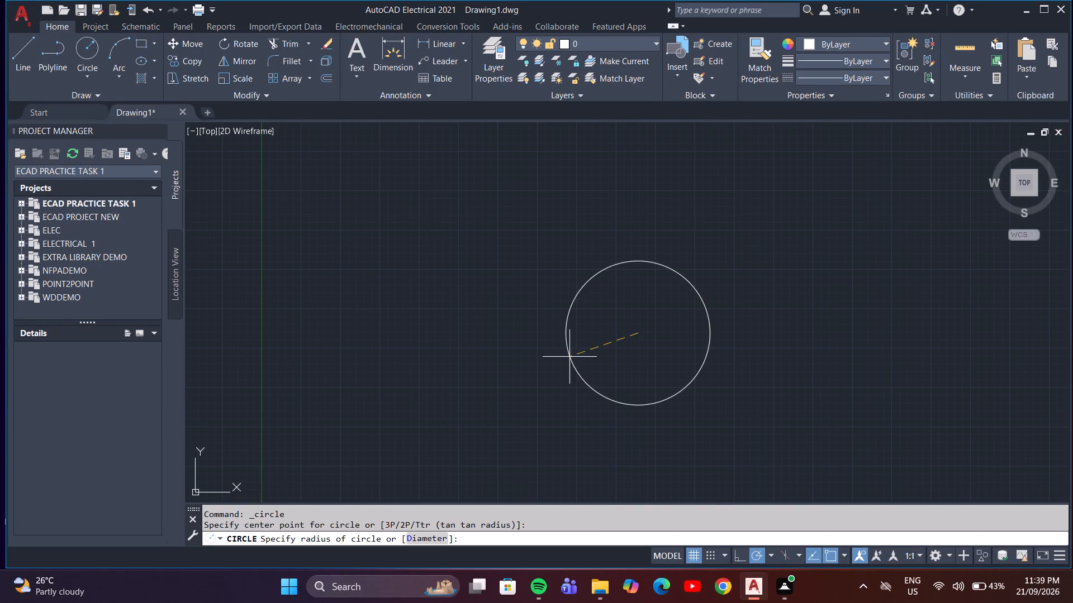
key(d)
key(Return)
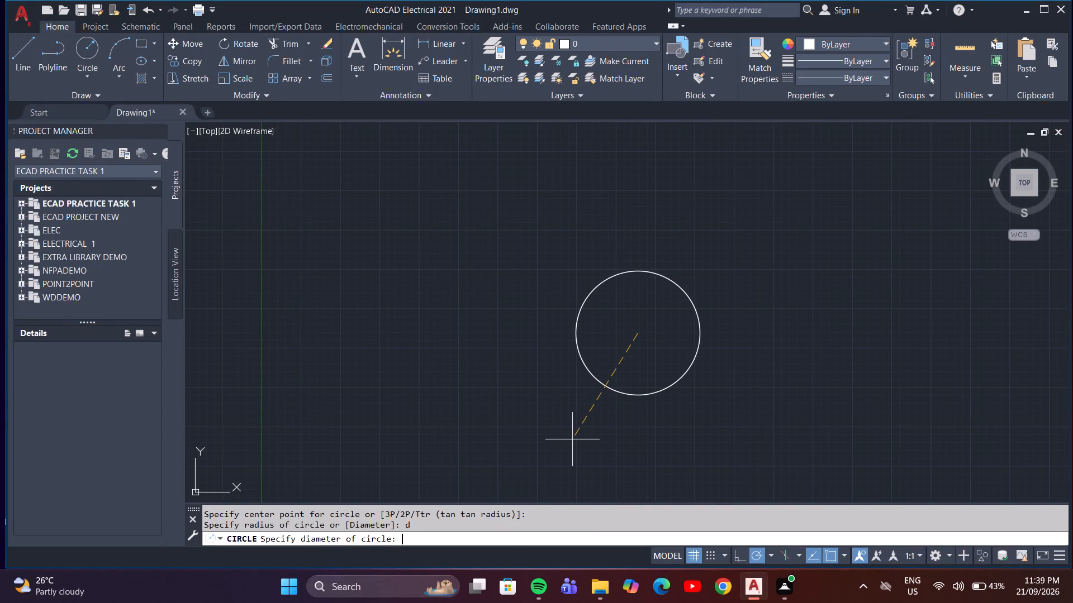
text(70)
key(Return)
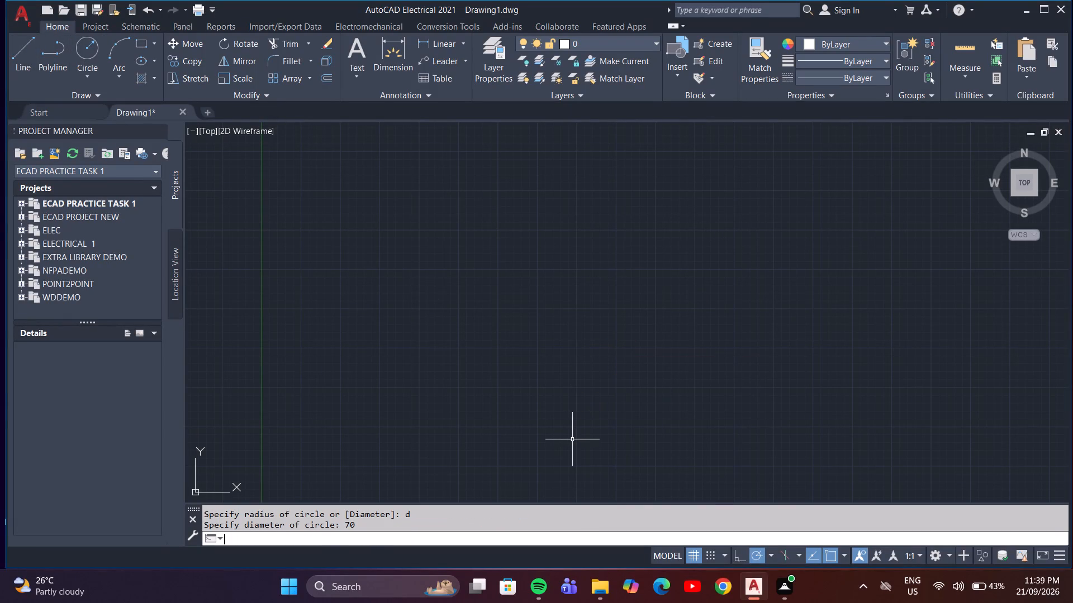
Move the circle by its centre point to the right of the origin, so it sits just above the X axis.
scroll(411, 350, down, 2)
scroll(494, 381, down, 2)
middle_drag(505, 385, 491, 388)
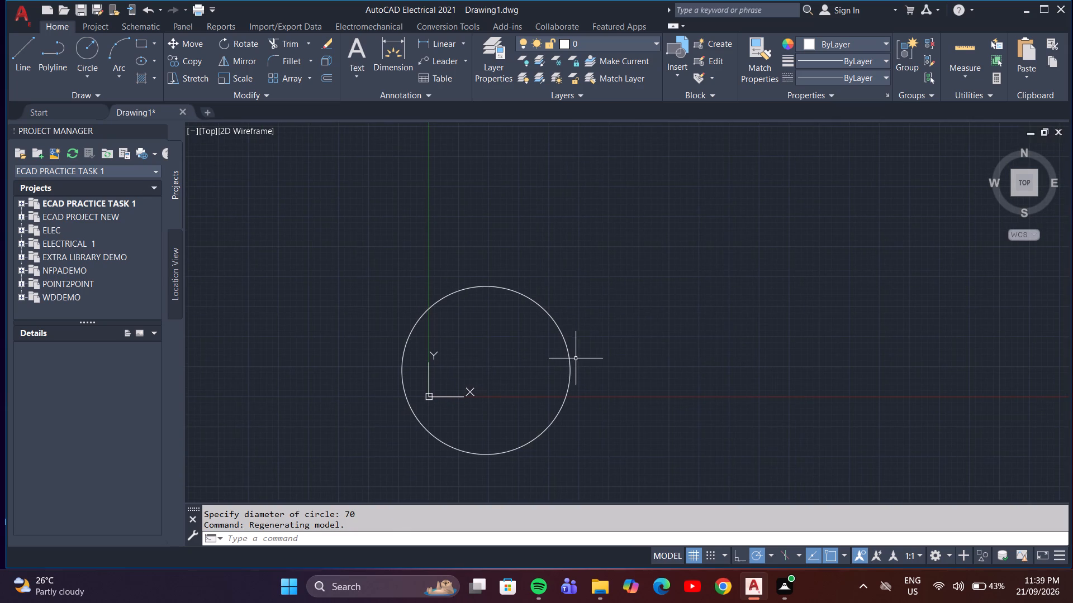
click(567, 361)
key(m)
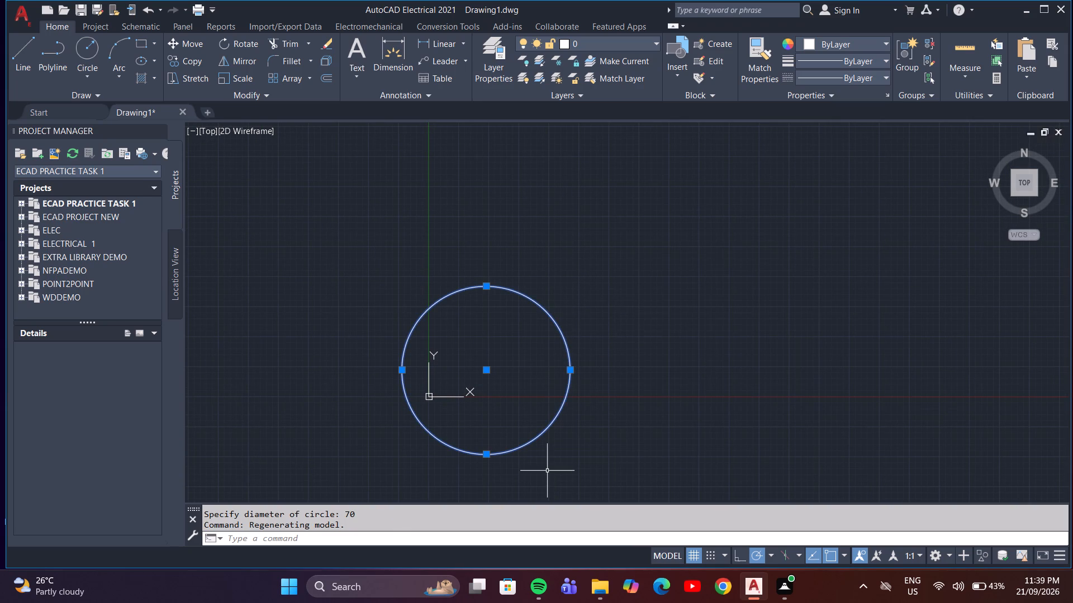
key(Return)
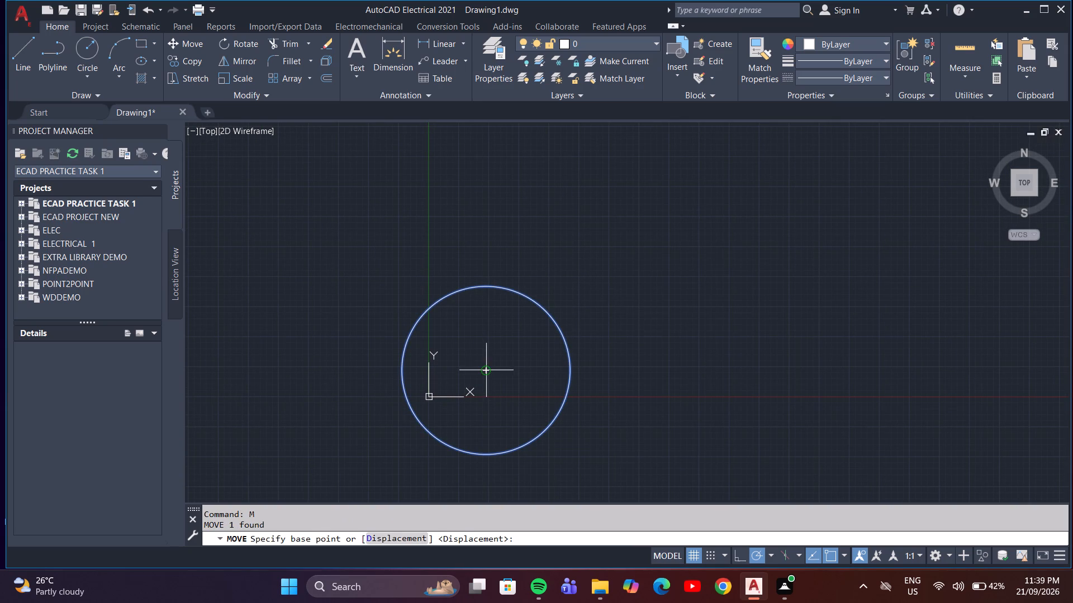
click(485, 369)
click(765, 308)
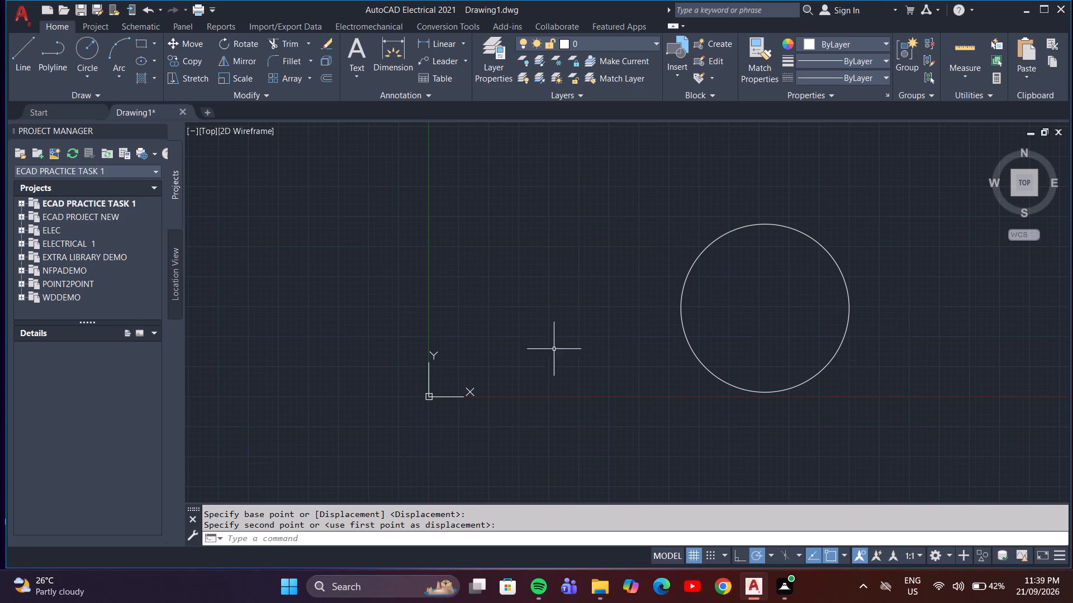
Draw a horizontal line 100 long from the circle's centre toward the positive X direction, with colour 205,105,40 and Ortho on.
middle_drag(635, 353, 578, 361)
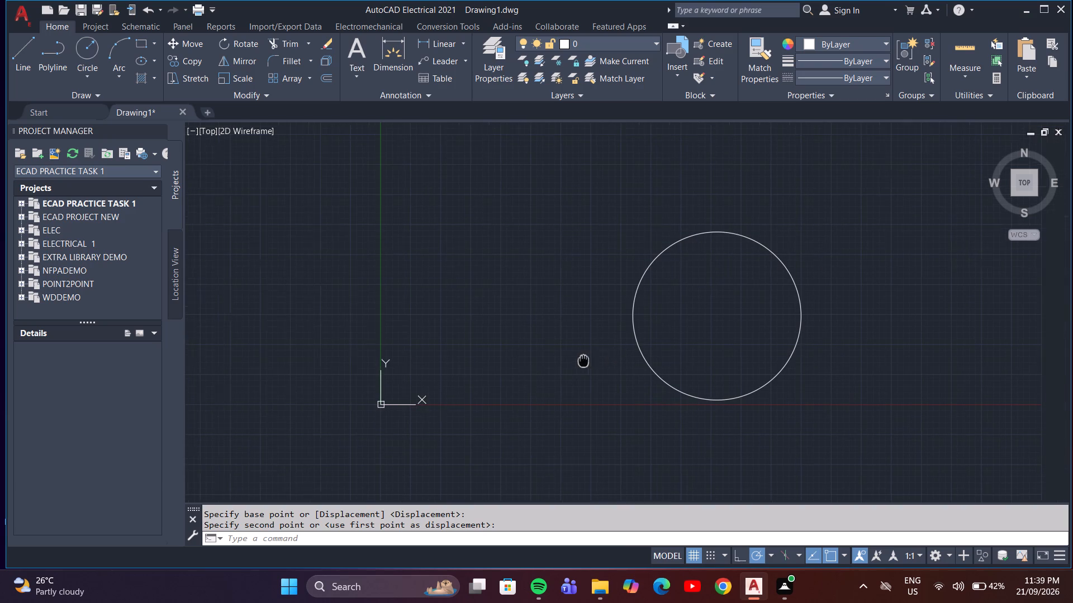
middle_drag(578, 361, 577, 361)
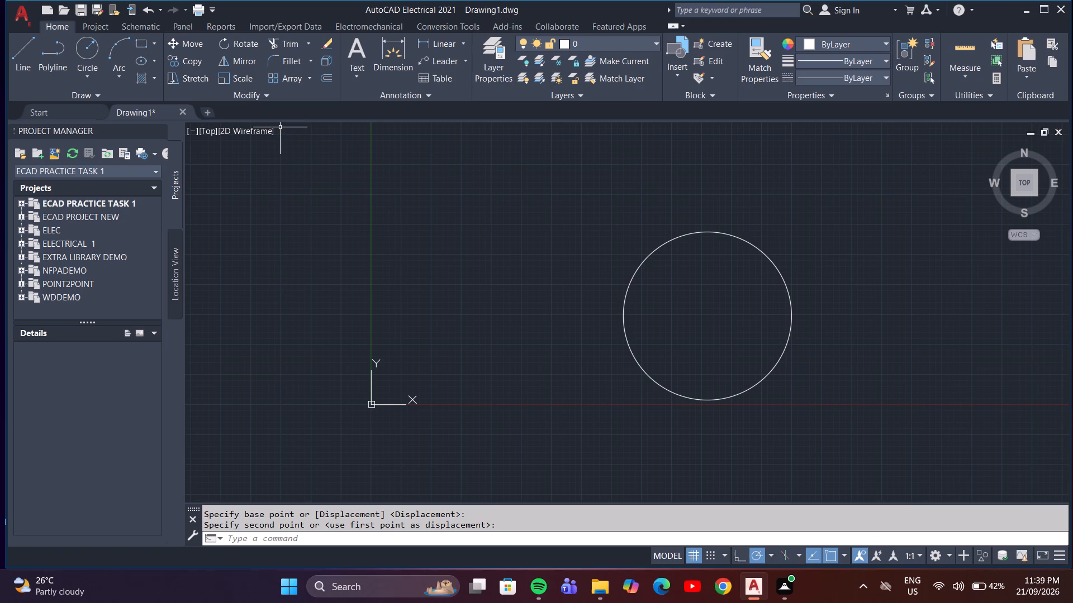
click(155, 57)
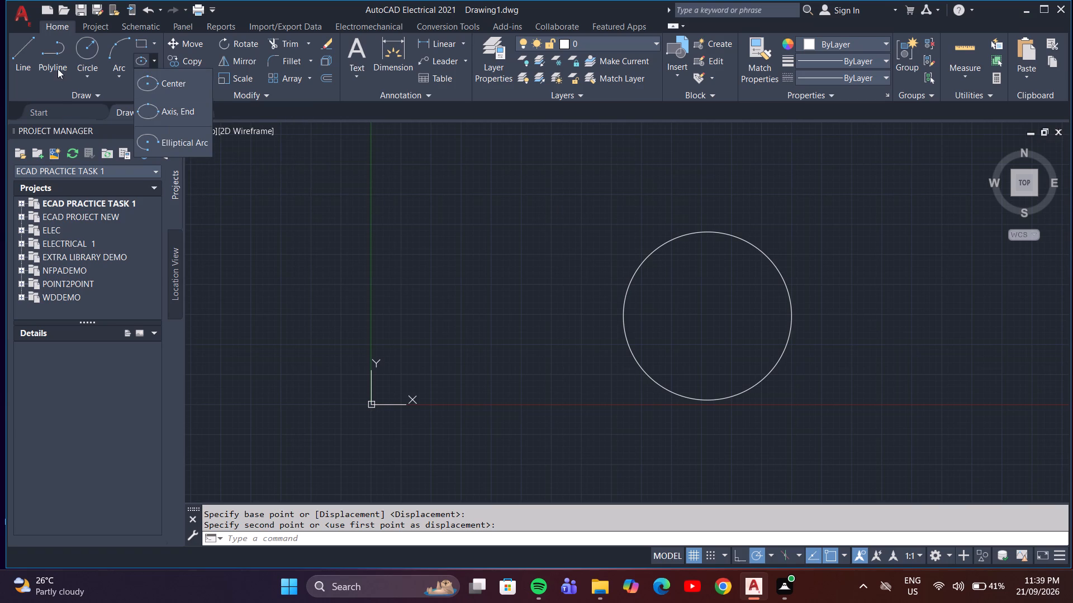
click(21, 42)
click(877, 42)
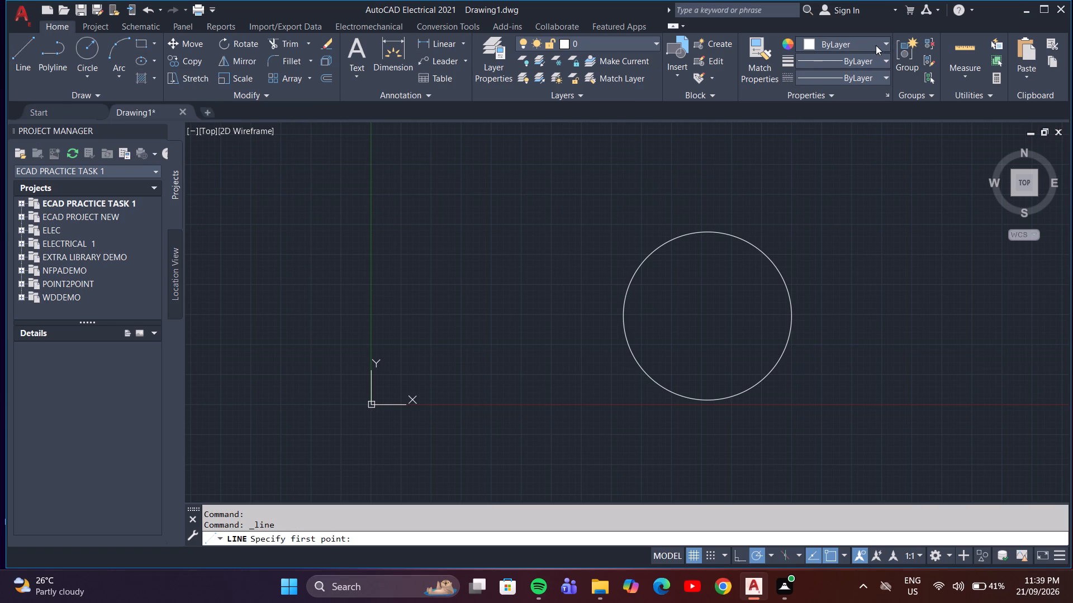
click(833, 100)
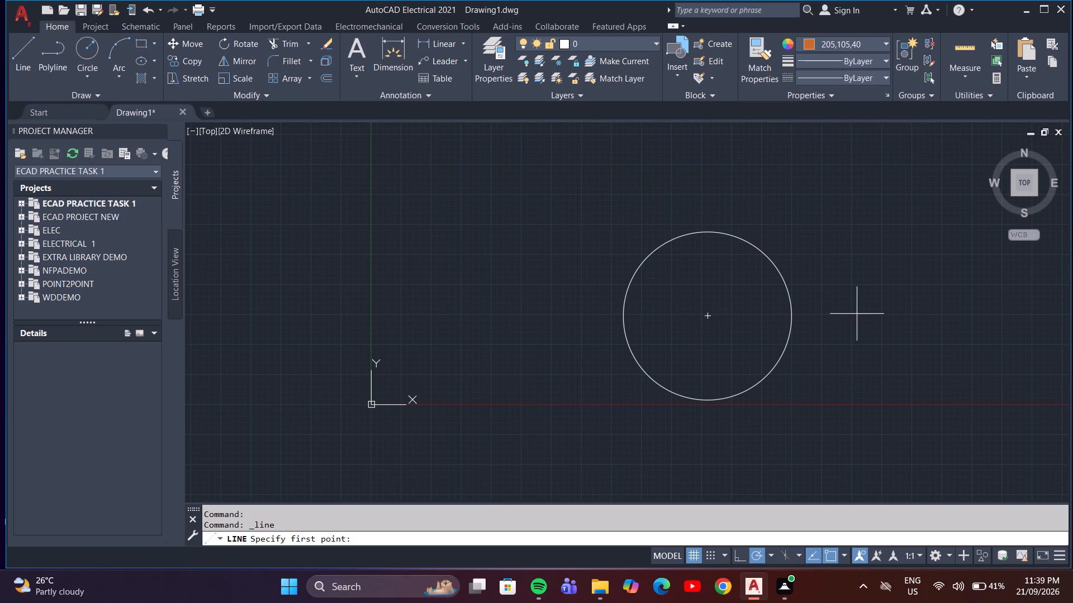
click(706, 316)
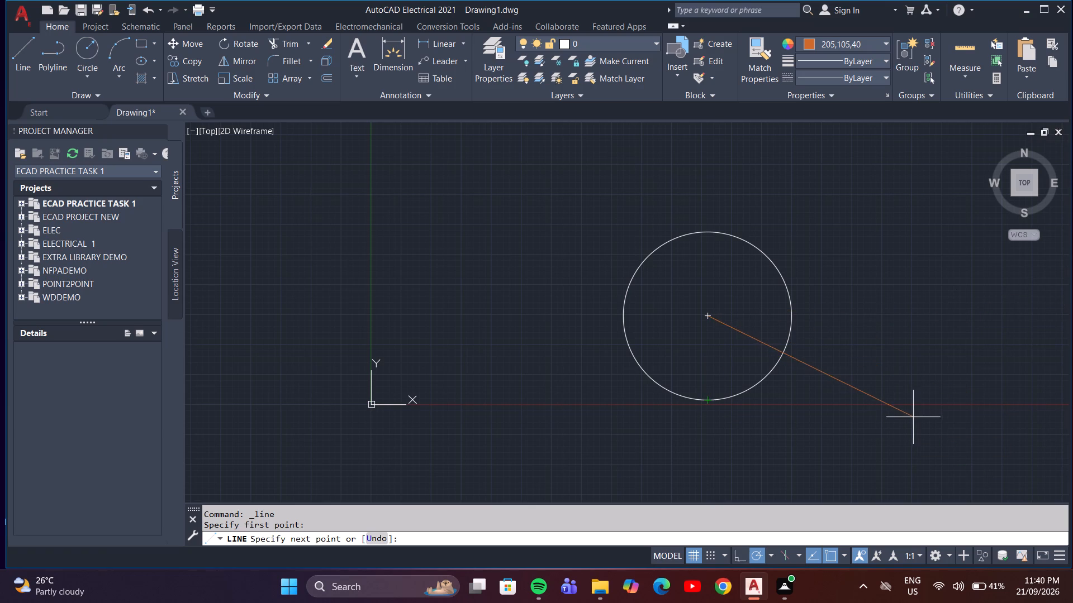
key(F8)
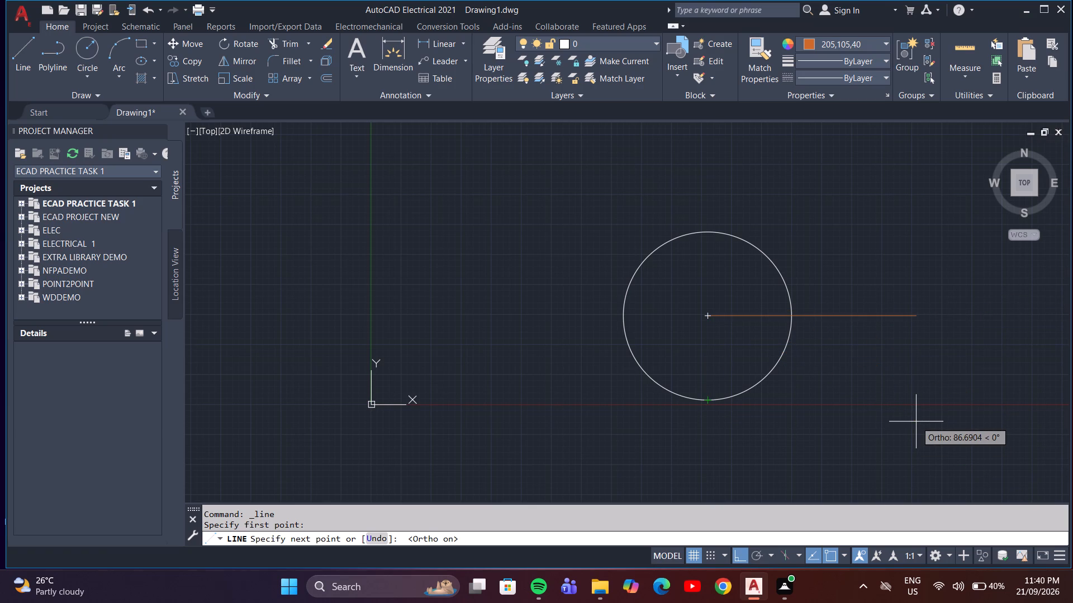
key(1)
text(00)
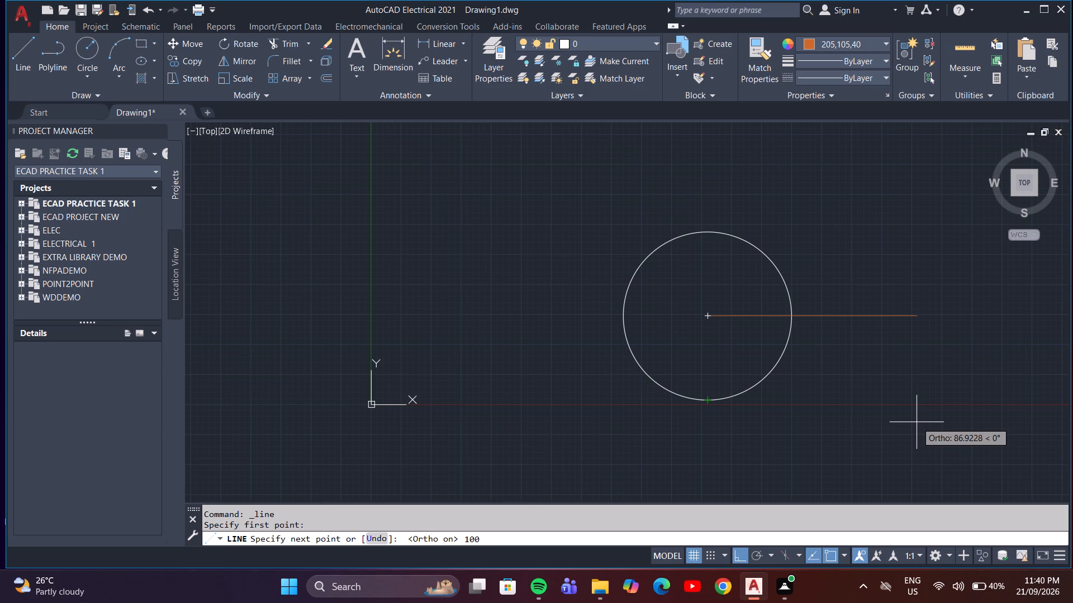
key(Return)
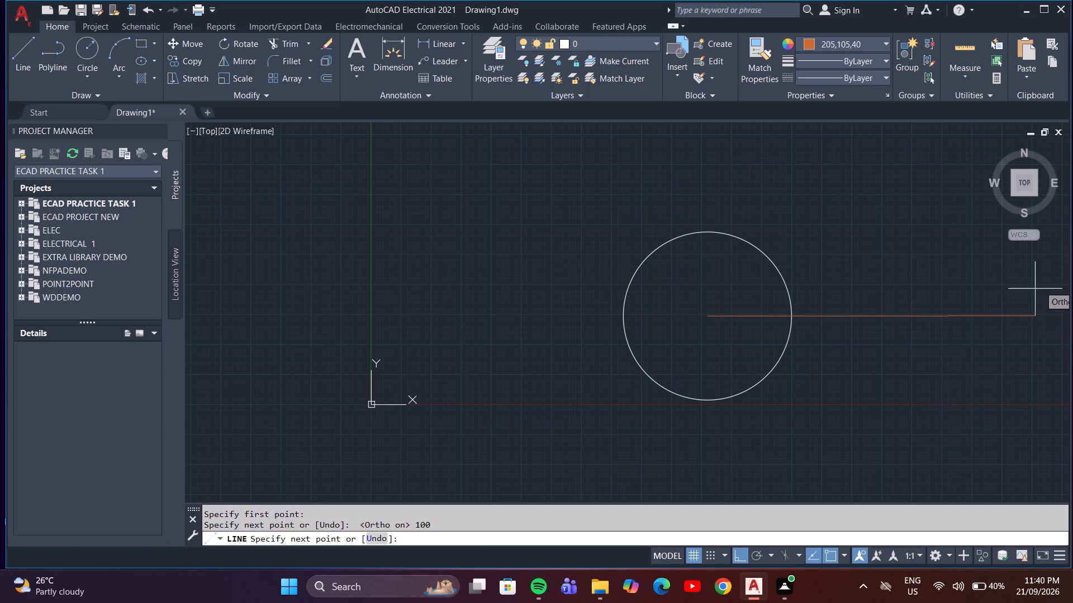
key(Escape)
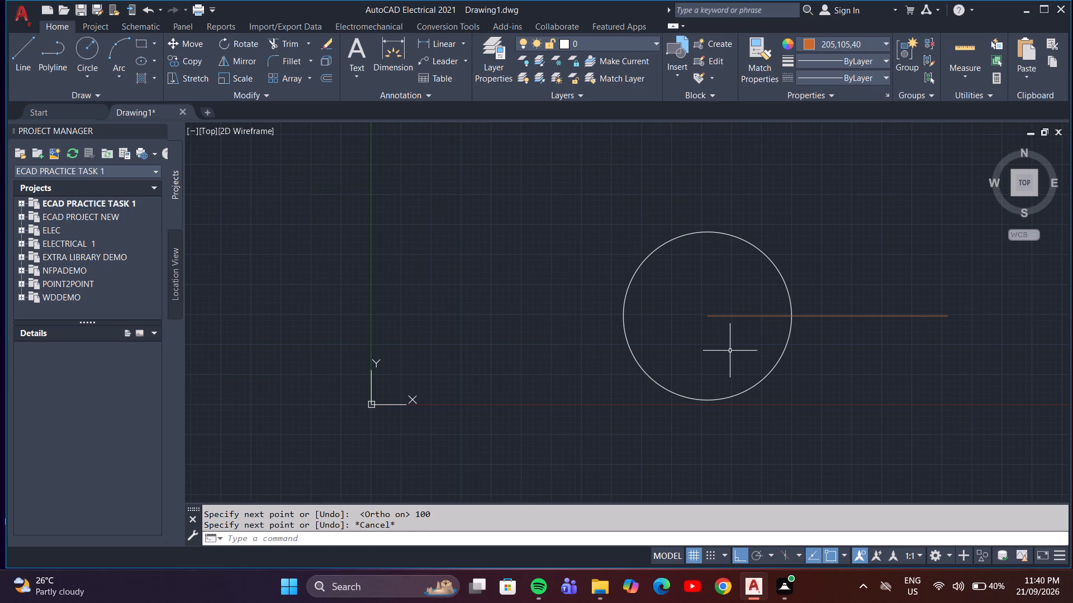
Mirror the horizontal line about a vertical axis through the circle's centre, keeping the original.
text(mi)
key(Return)
click(816, 315)
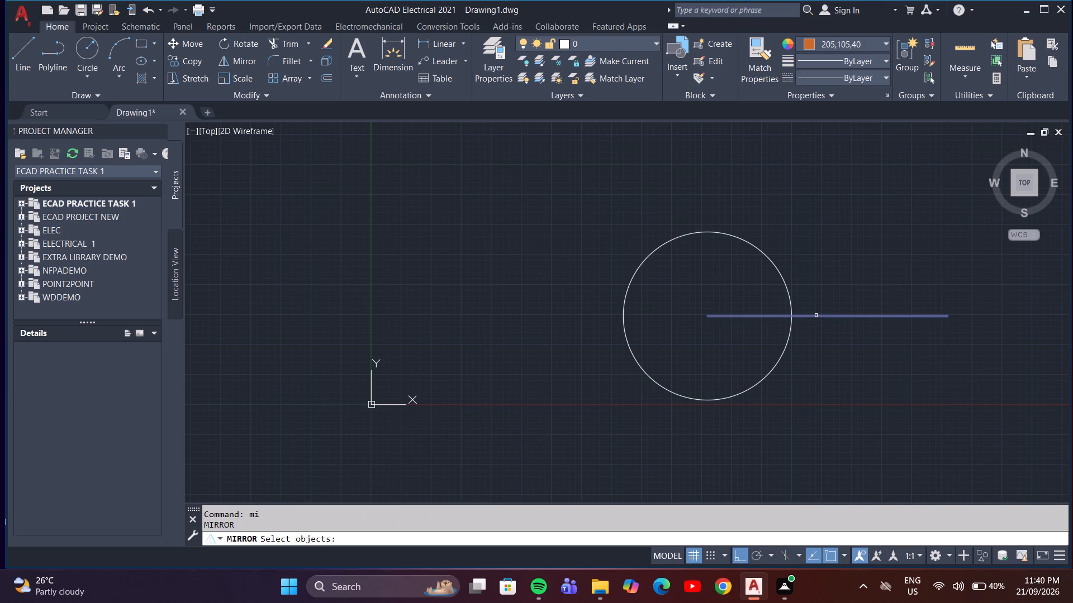
key(Return)
click(708, 317)
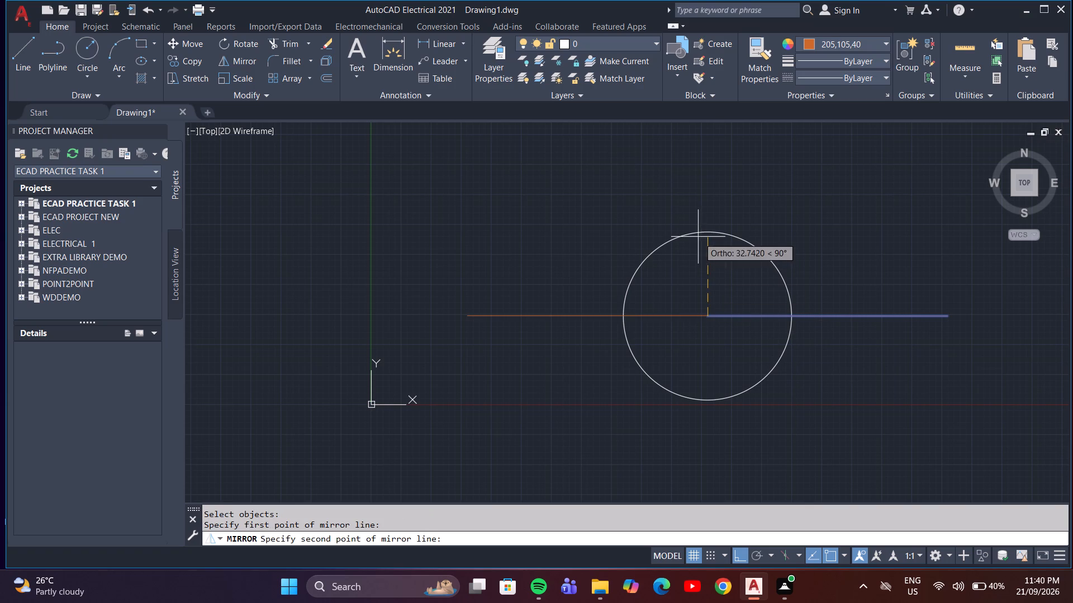
click(706, 231)
key(Return)
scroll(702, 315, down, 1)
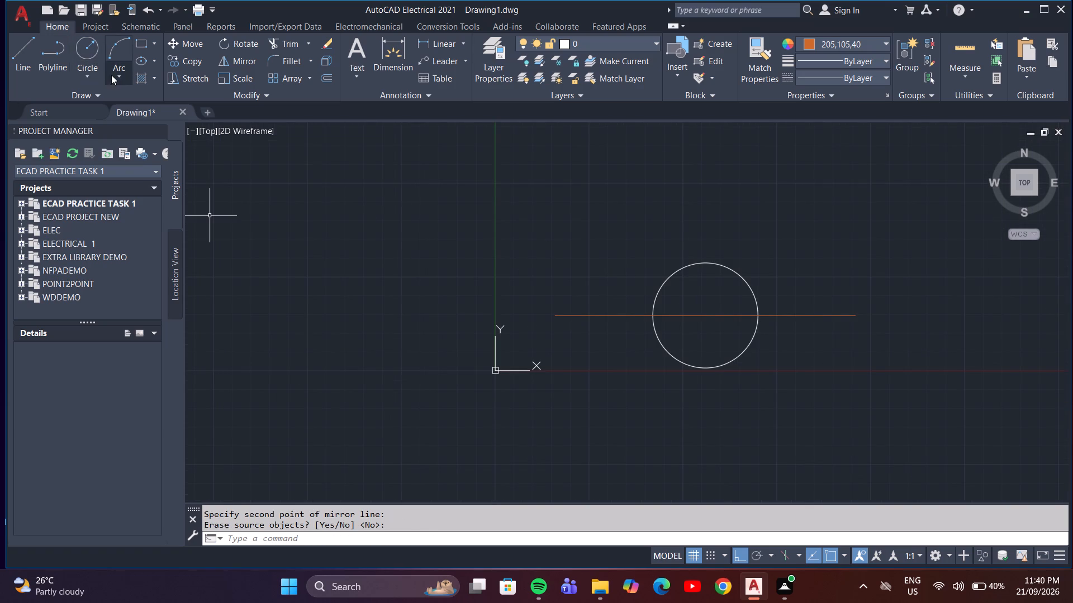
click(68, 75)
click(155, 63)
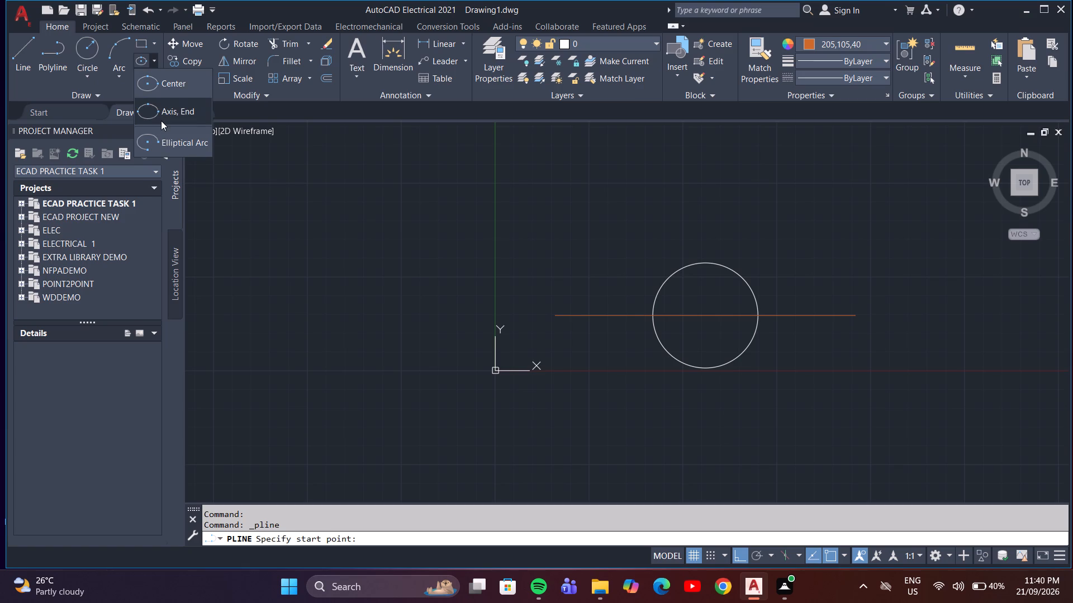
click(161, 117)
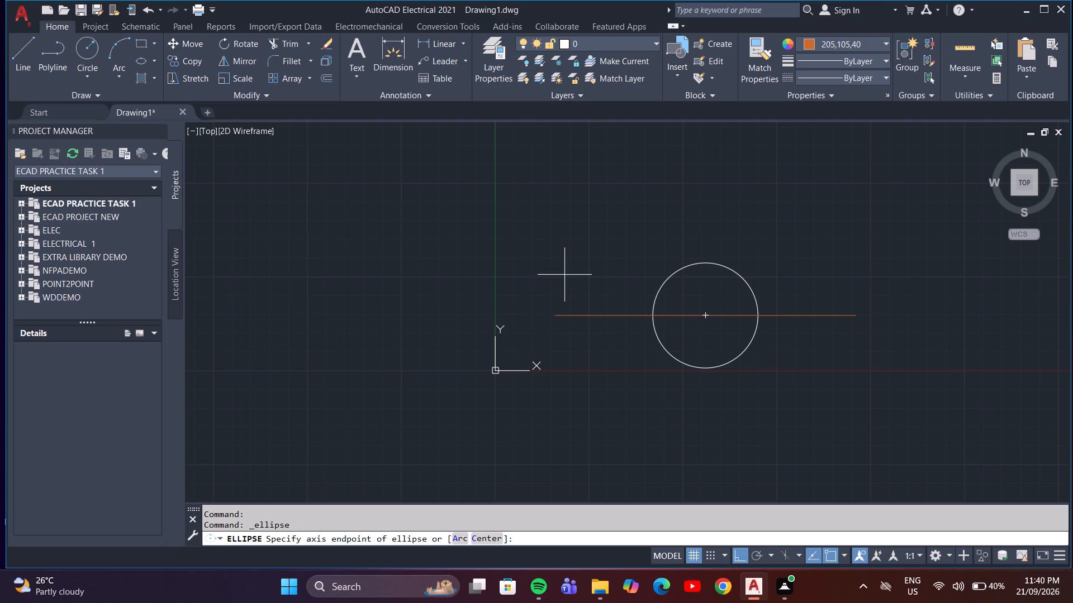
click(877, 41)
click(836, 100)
Draw a vertical line 145 long, going upward, in the open space left of the origin.
click(18, 56)
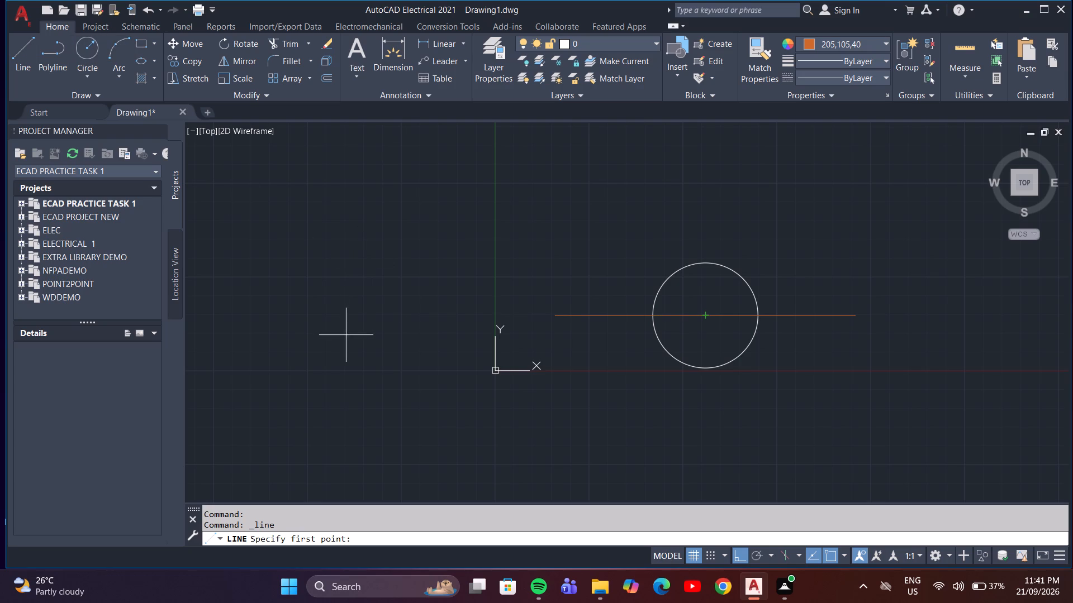
click(352, 383)
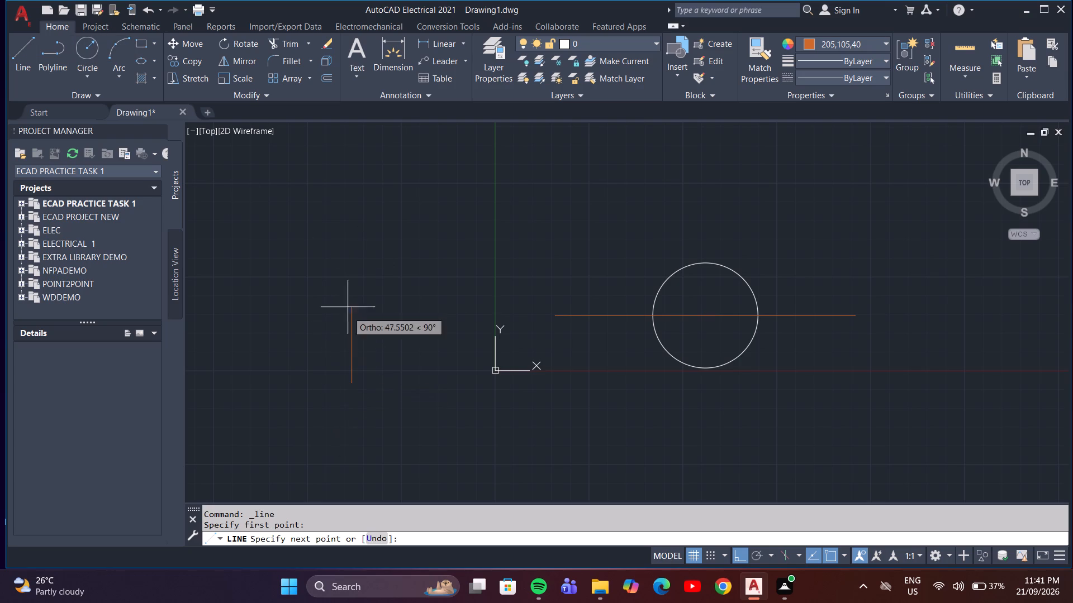
key(1)
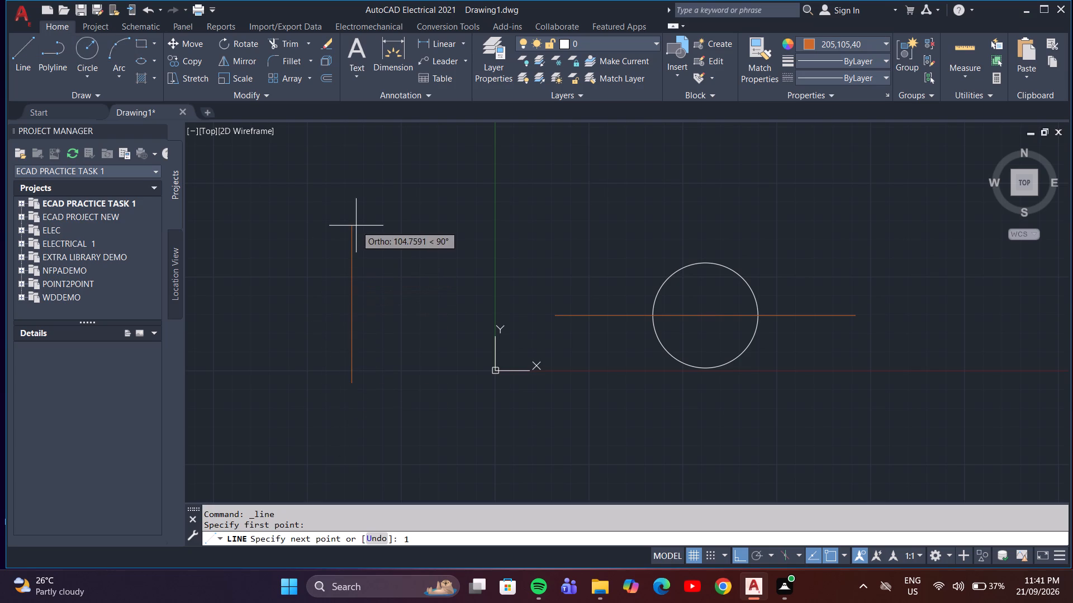
text(45)
key(Return)
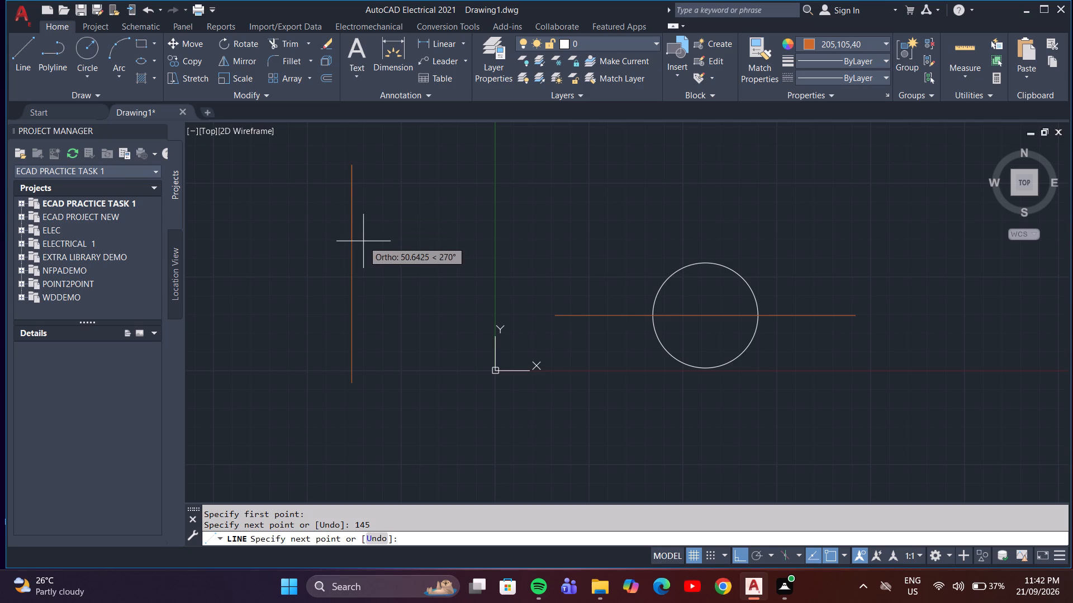
key(Escape)
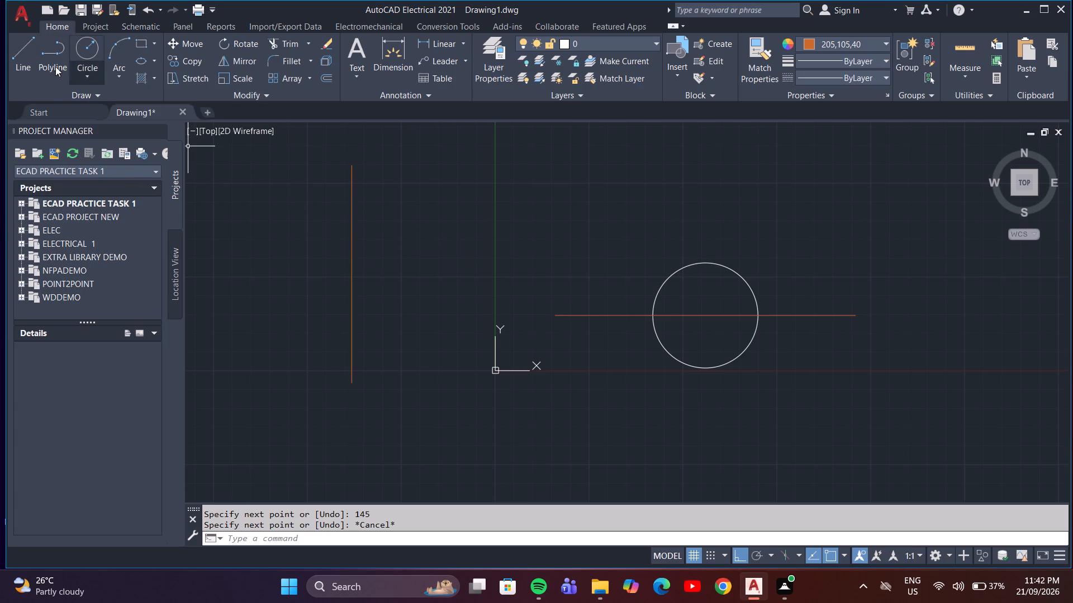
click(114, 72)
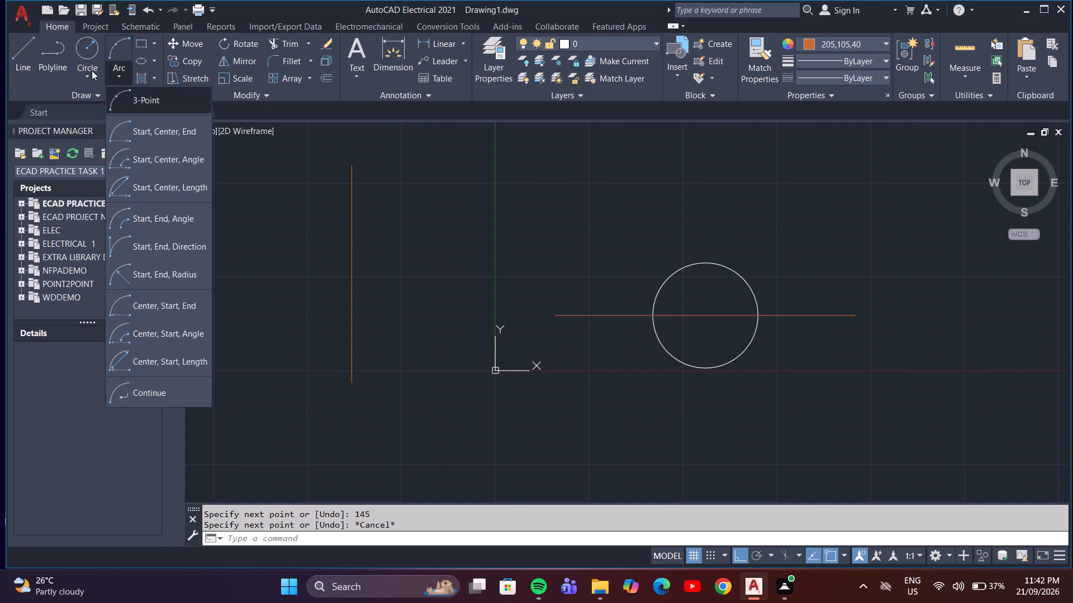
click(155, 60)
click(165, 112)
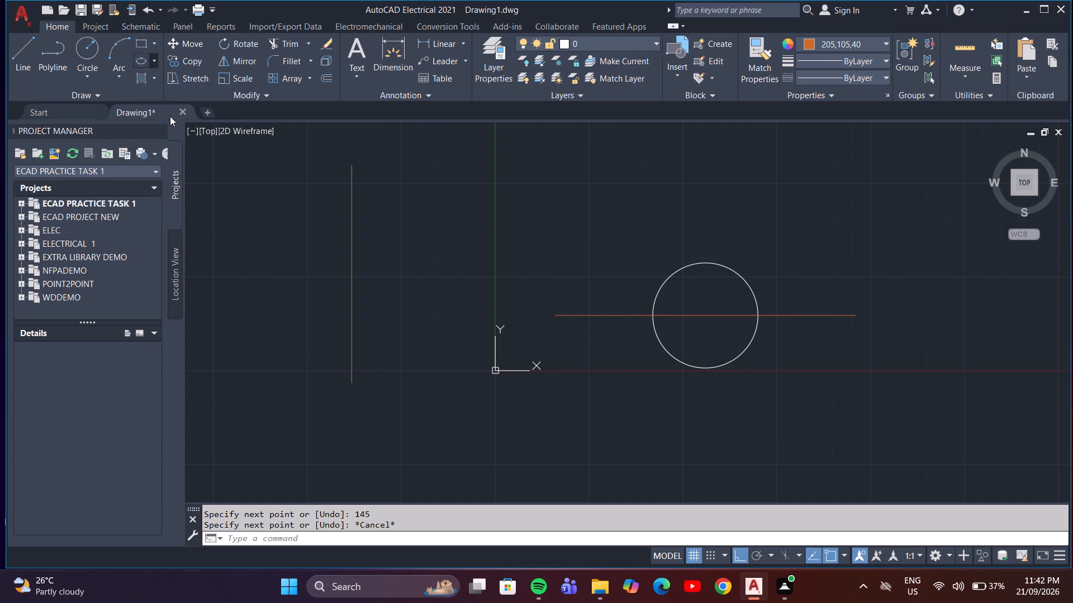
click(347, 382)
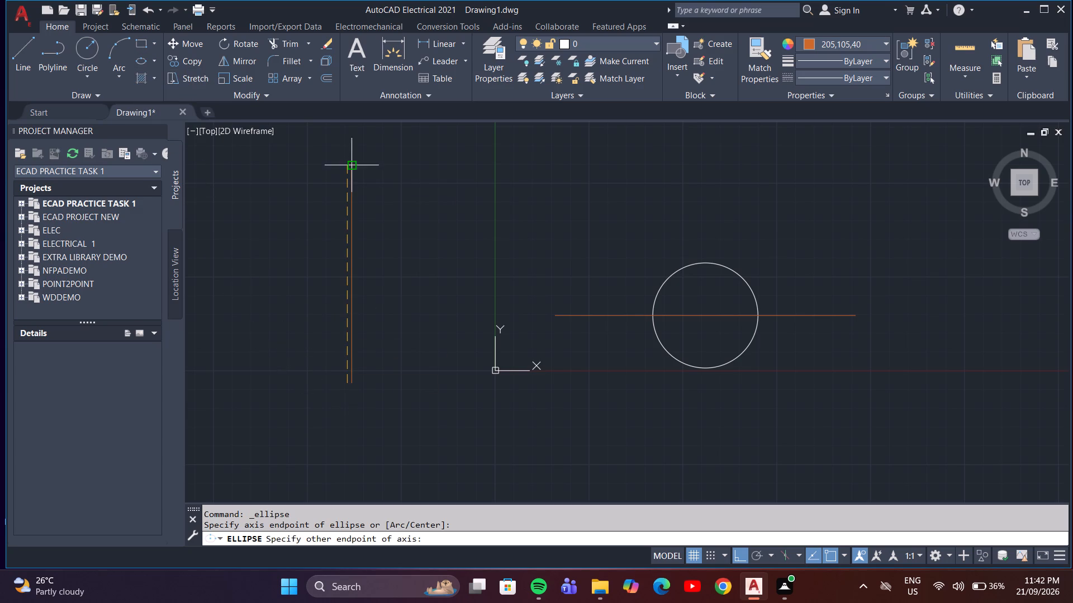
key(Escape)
Draw an ellipse using the full 145-long vertical line as its first axis, with a distance of 100 to the other axis.
key(space)
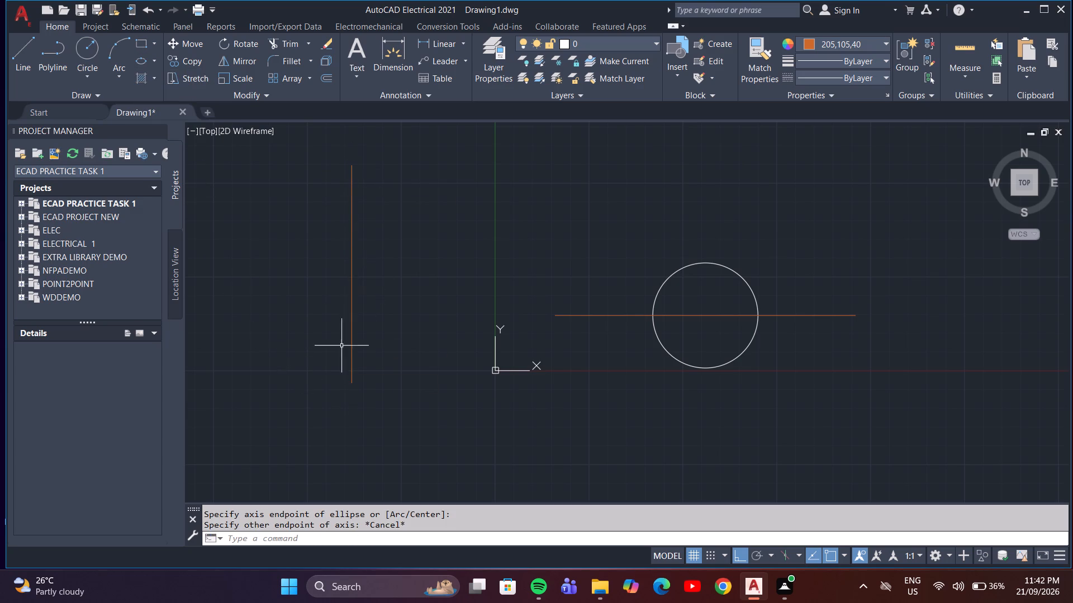
click(354, 382)
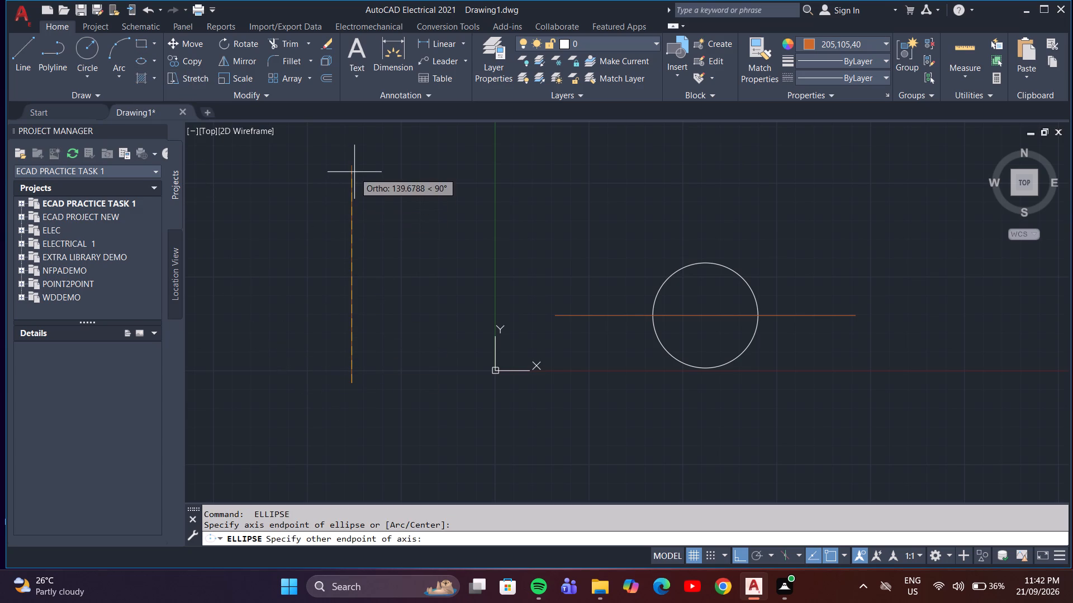
click(352, 165)
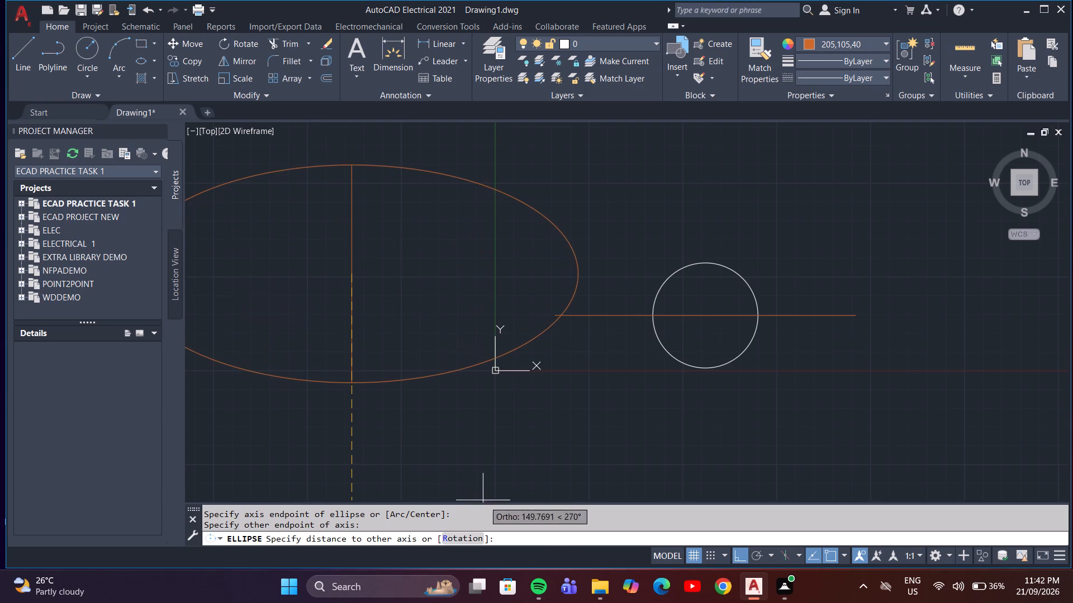
click(500, 535)
text(100)
key(Return)
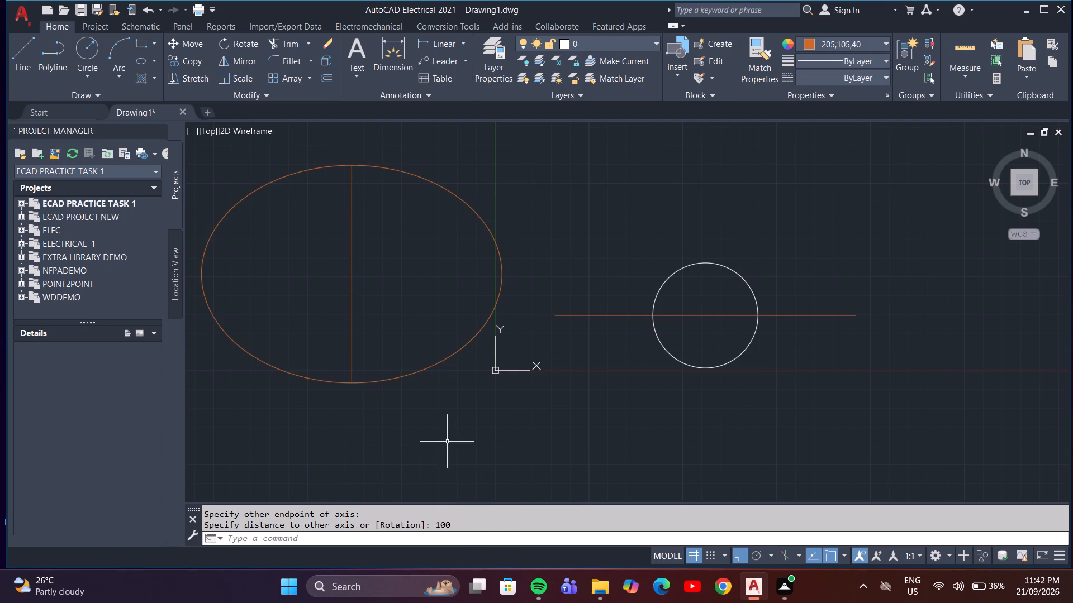
Change the ellipse's colour to ByLayer.
middle_drag(449, 440, 550, 465)
click(496, 197)
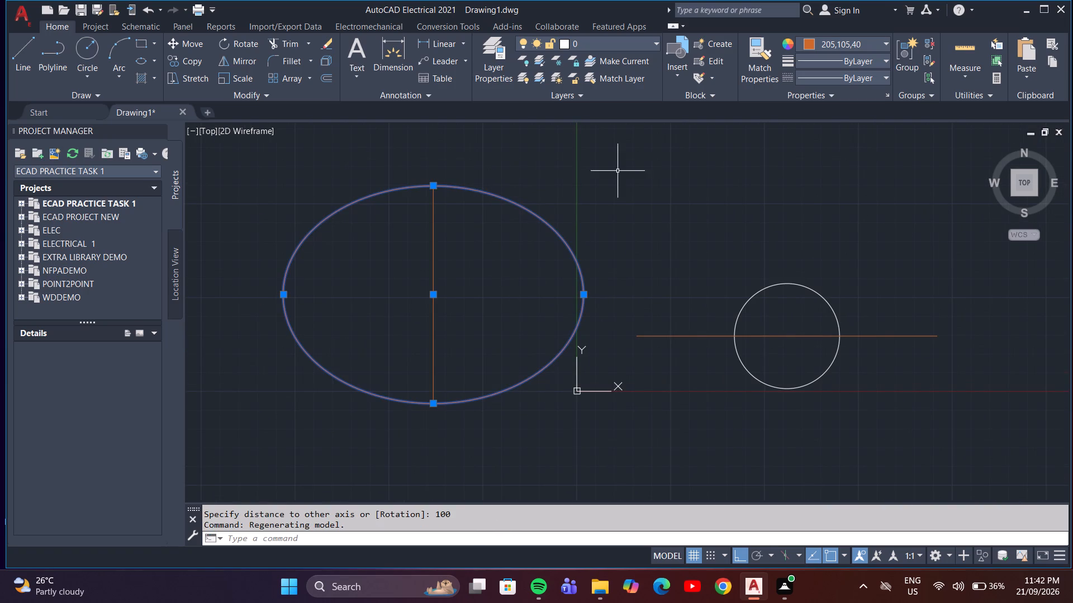
click(875, 43)
click(821, 67)
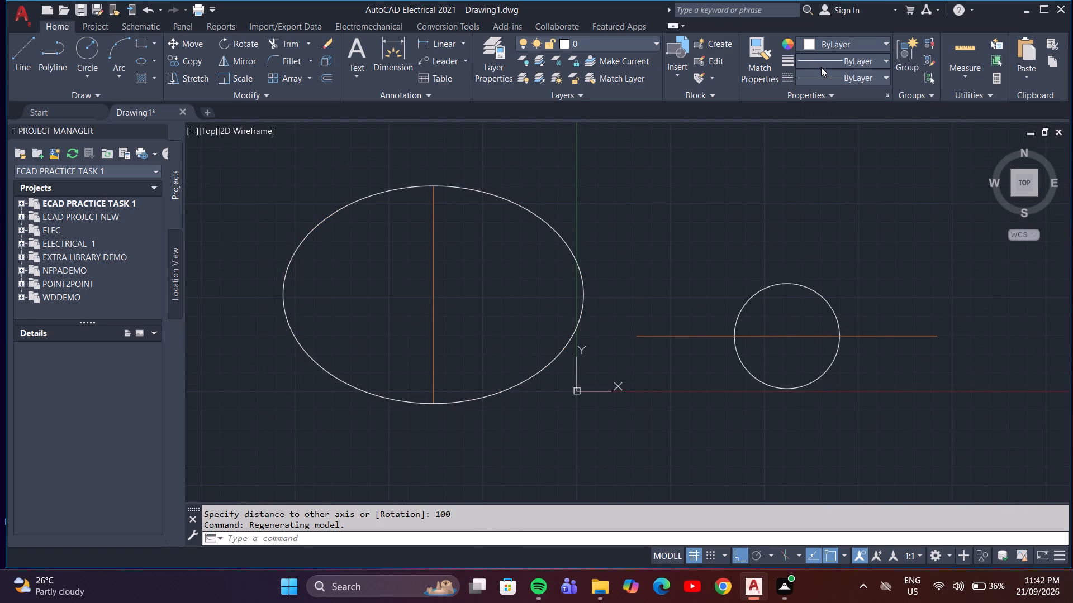
key(Return)
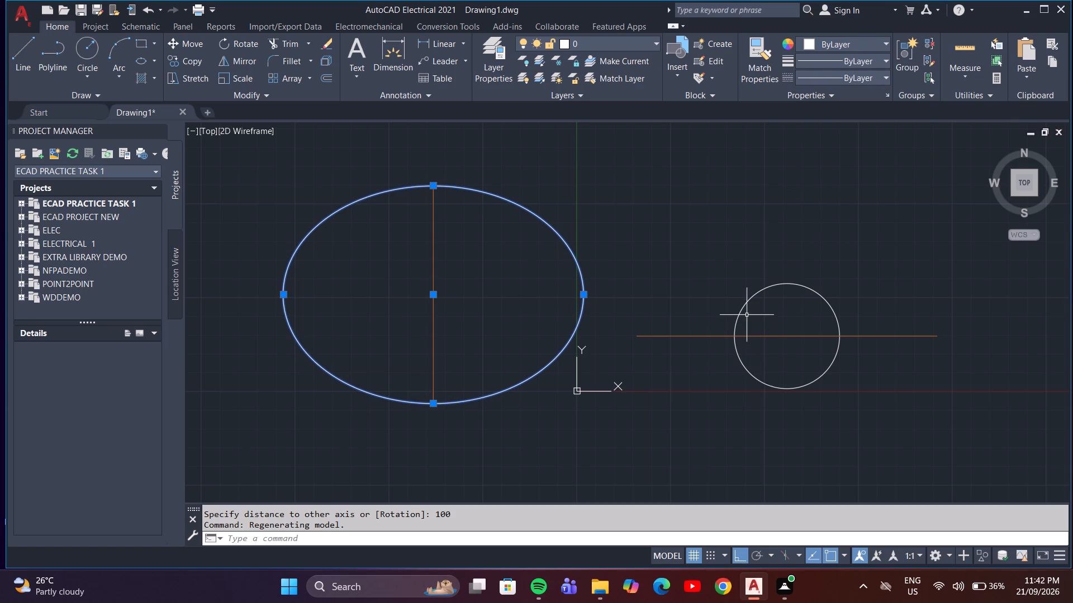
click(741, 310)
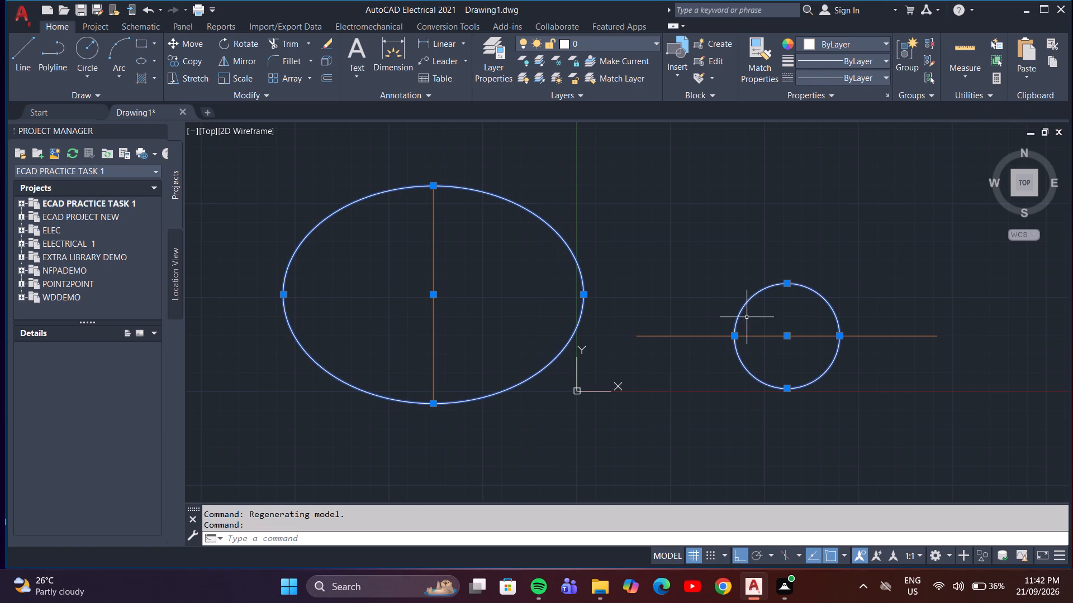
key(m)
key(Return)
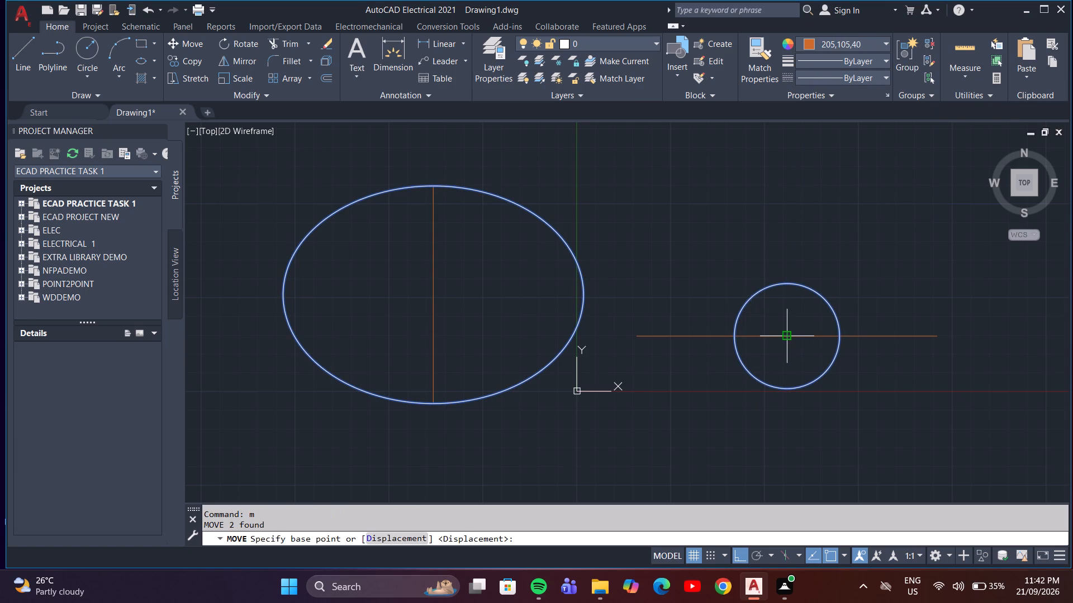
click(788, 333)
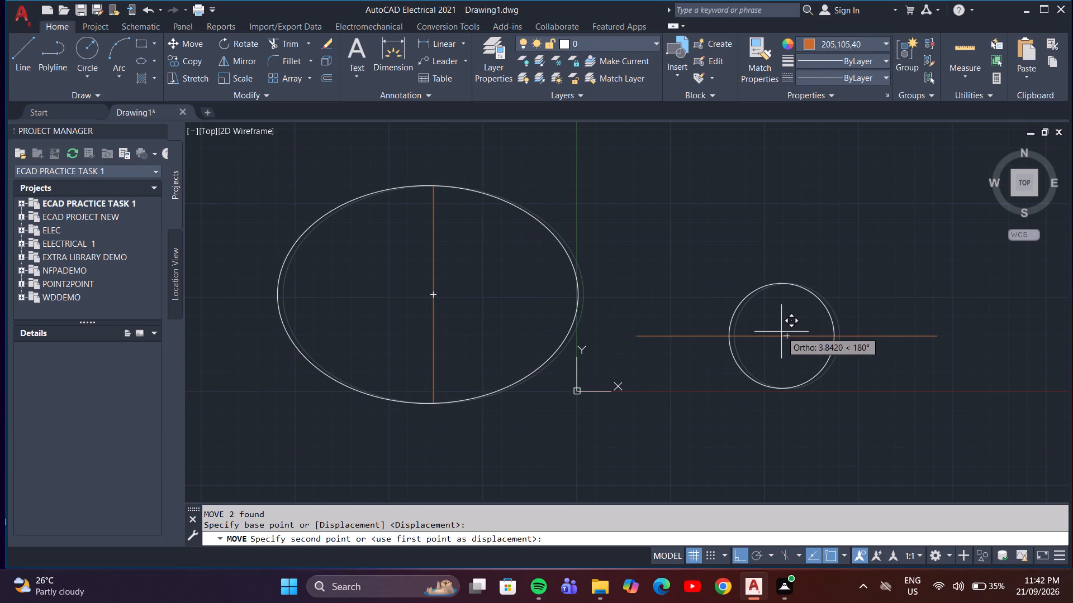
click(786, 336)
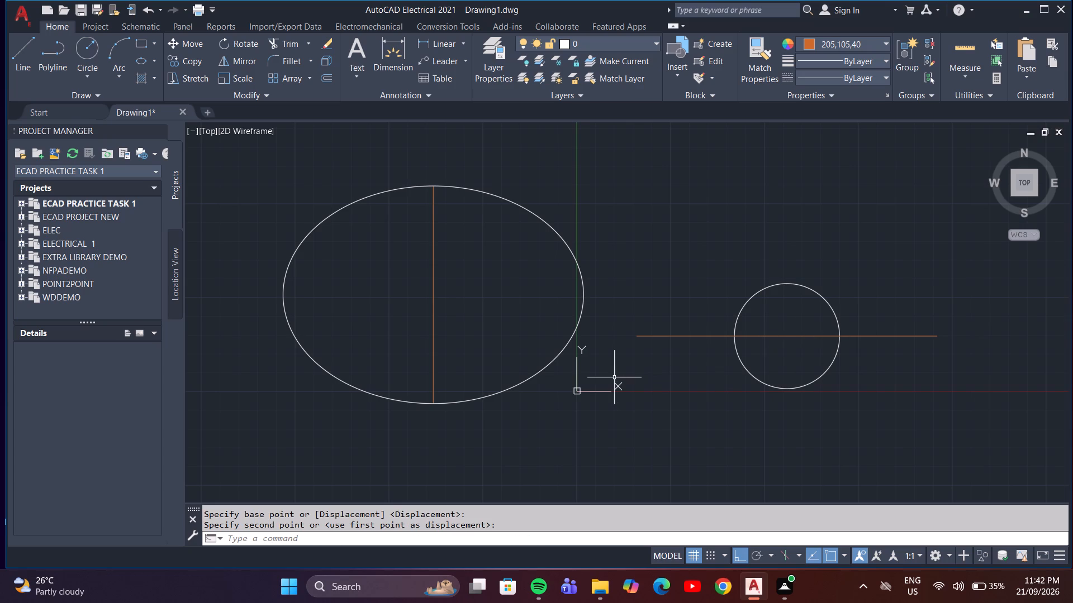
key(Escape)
Move the circle by its centre horizontally onto the ellipse's vertical axis line, inside the ellipse's lower half.
click(767, 382)
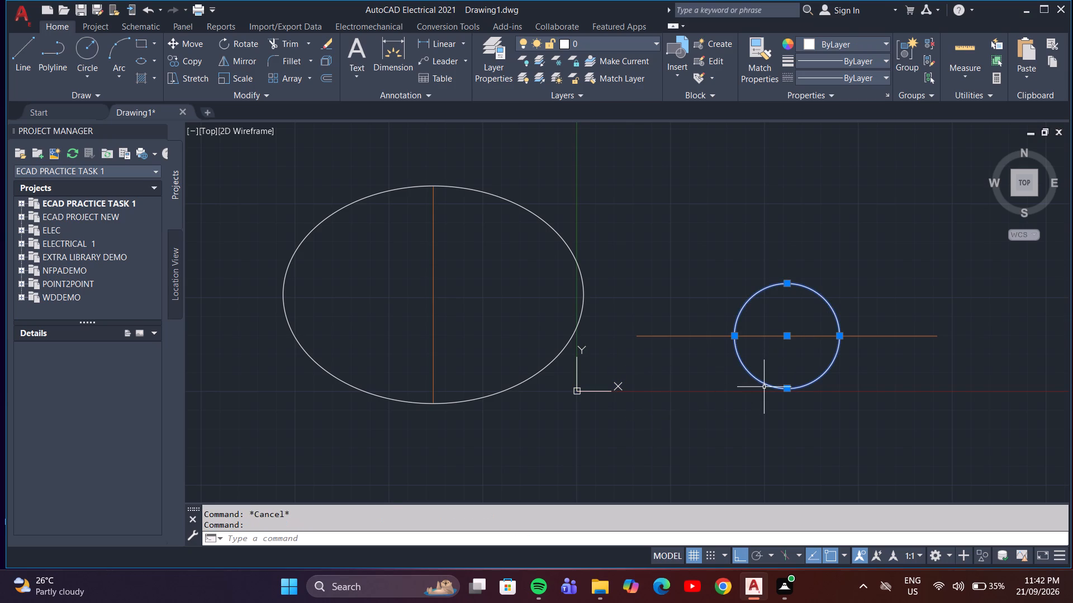
key(m)
key(Return)
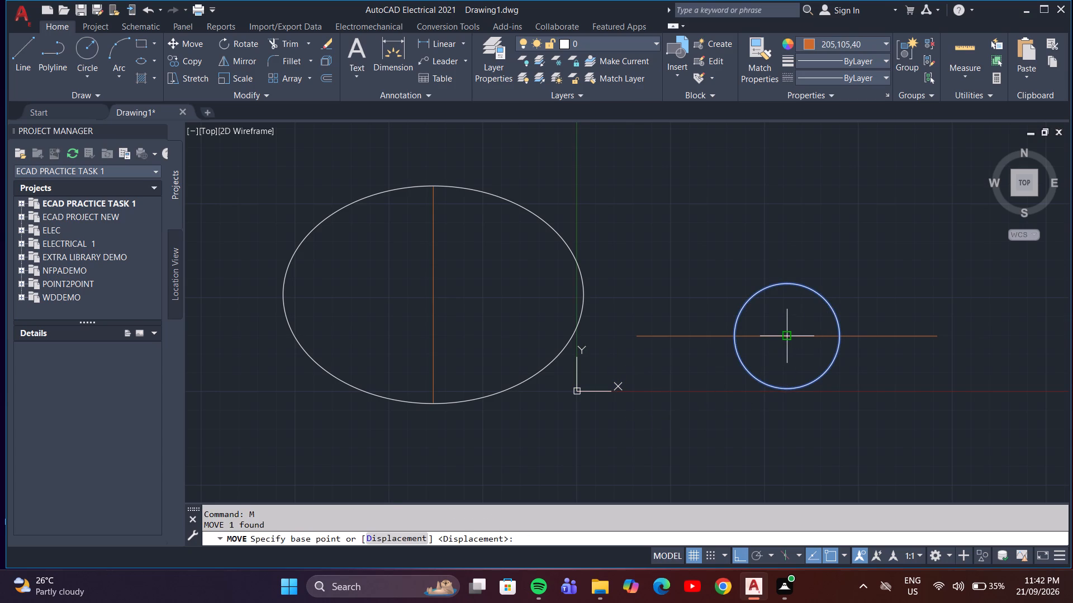
click(786, 338)
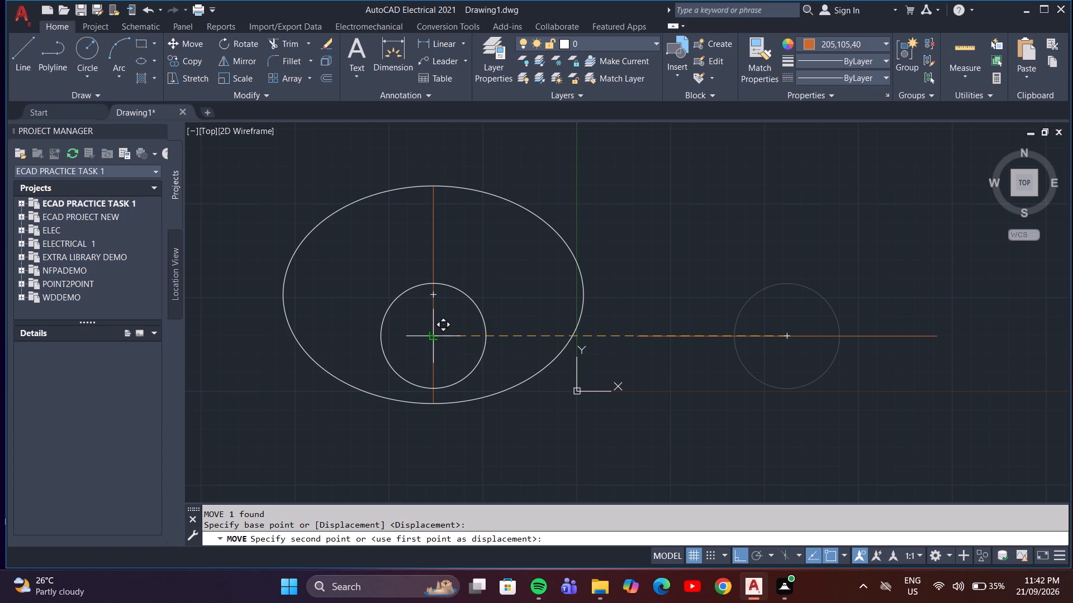
click(434, 337)
key(Escape)
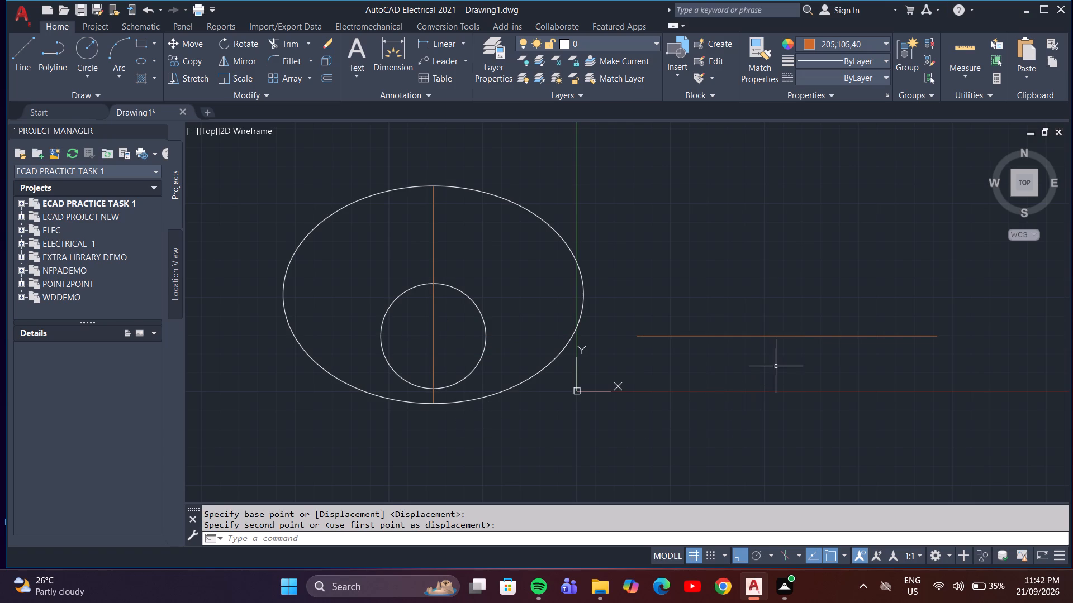
Delete both halves of the horizontal construction line left at the circle's former position.
click(786, 336)
key(Delete)
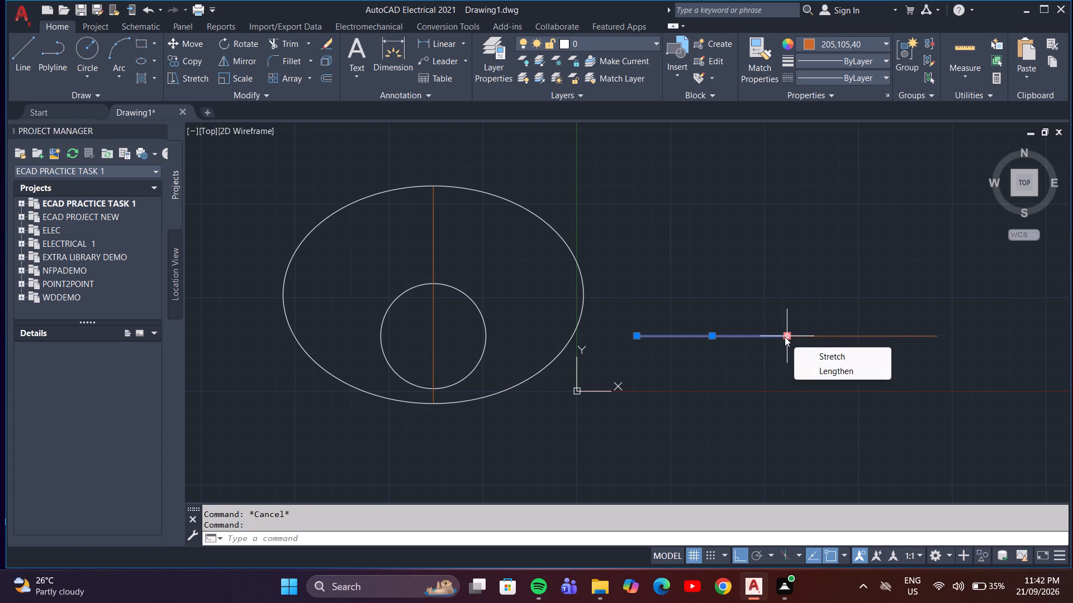
key(Delete)
click(833, 338)
key(Delete)
Move the ellipse, circle and vertical line together about 538 in the positive X direction, clear of the origin.
scroll(668, 371, down, 1)
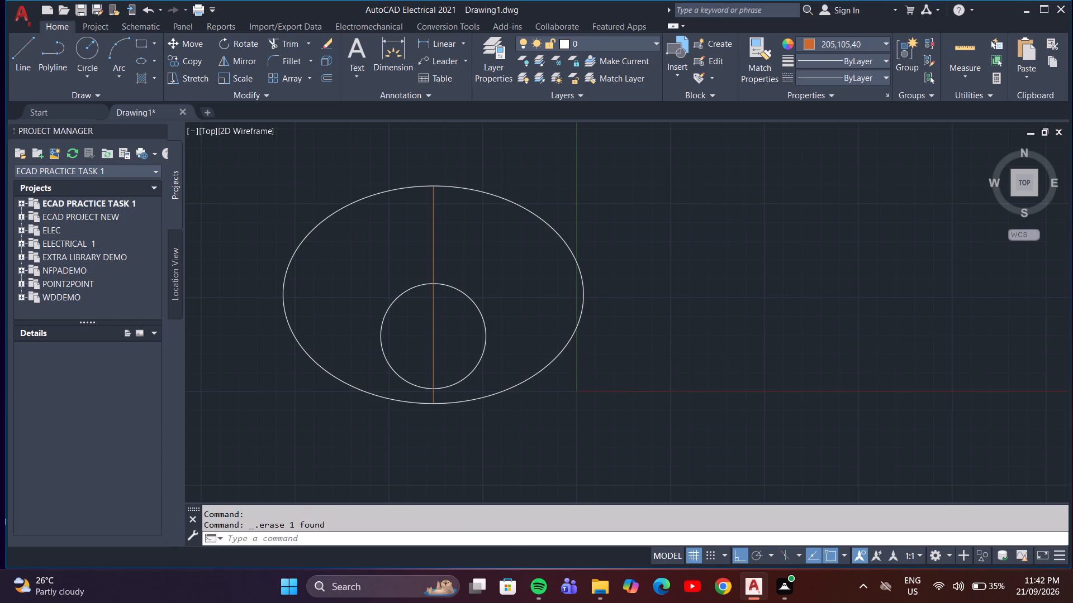
middle_drag(576, 307, 519, 300)
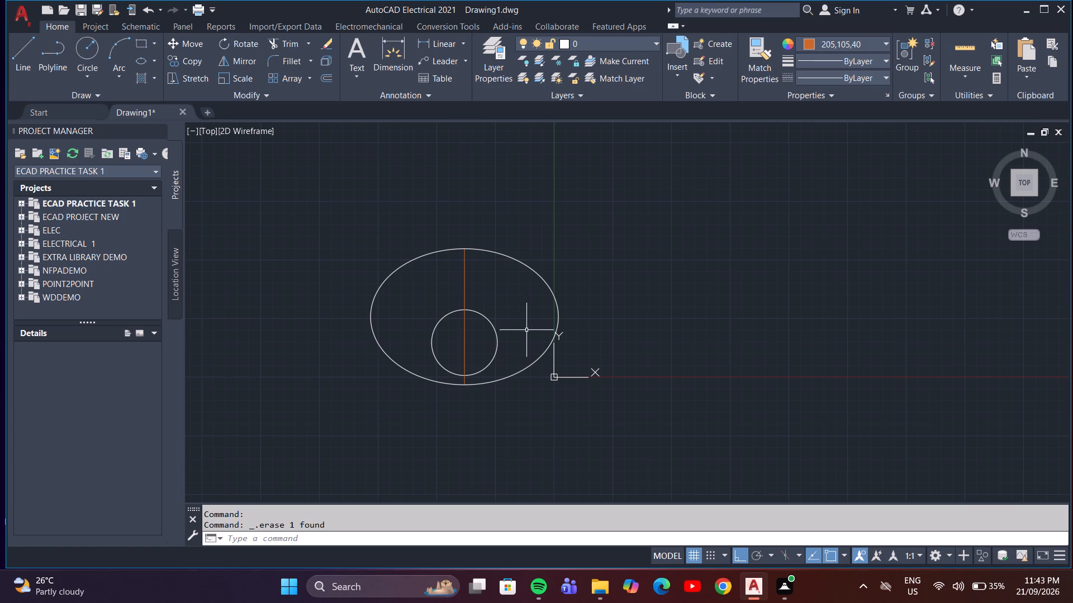
scroll(562, 362, down, 1)
click(538, 269)
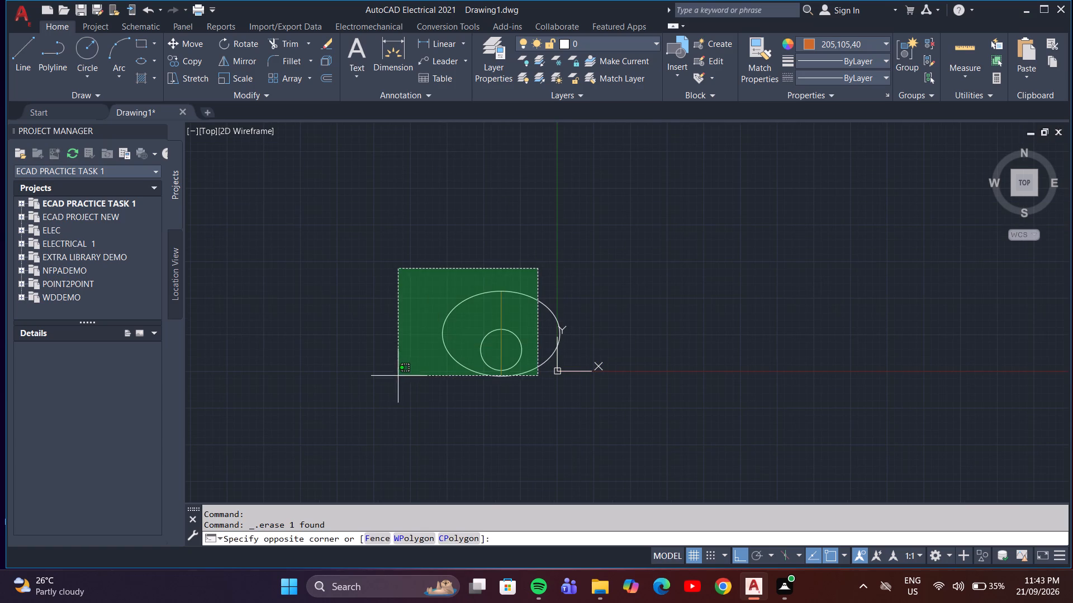
click(398, 379)
key(m)
key(Return)
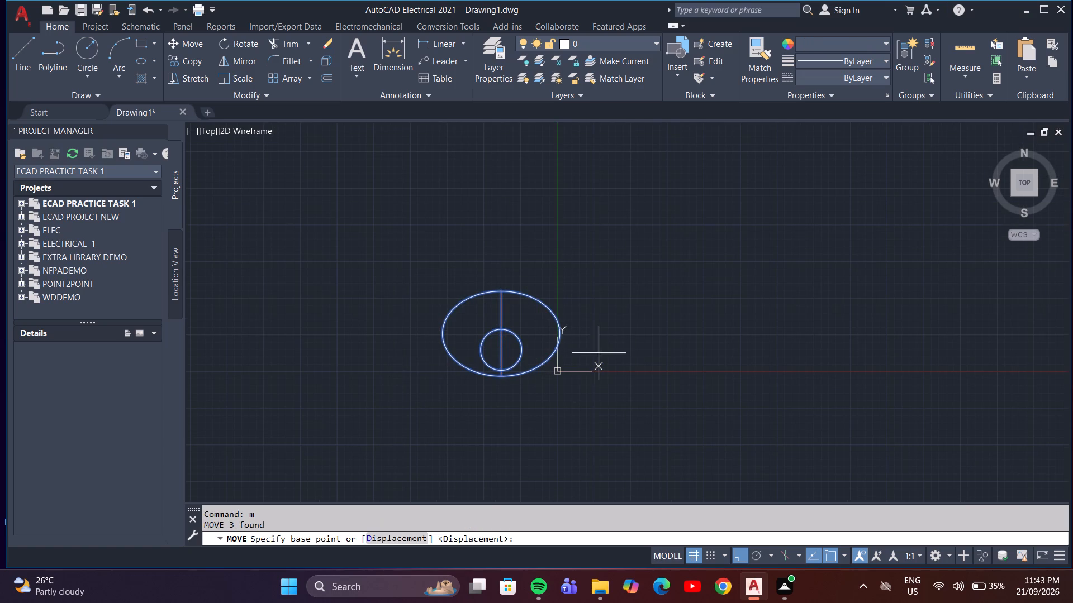
click(502, 332)
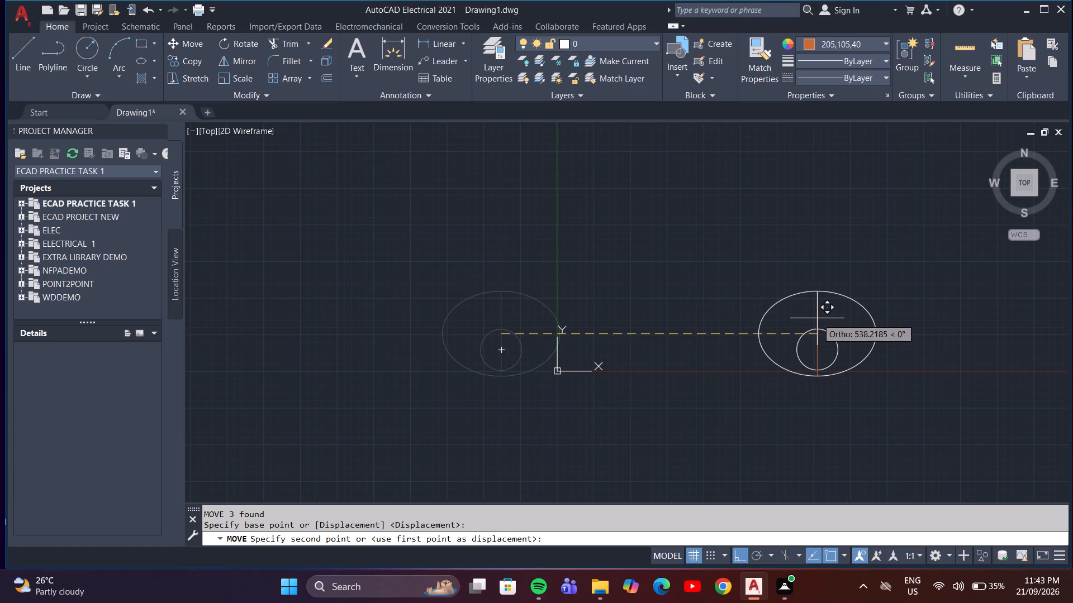
click(816, 320)
scroll(809, 326, down, 2)
middle_drag(808, 337, 565, 359)
scroll(577, 363, up, 4)
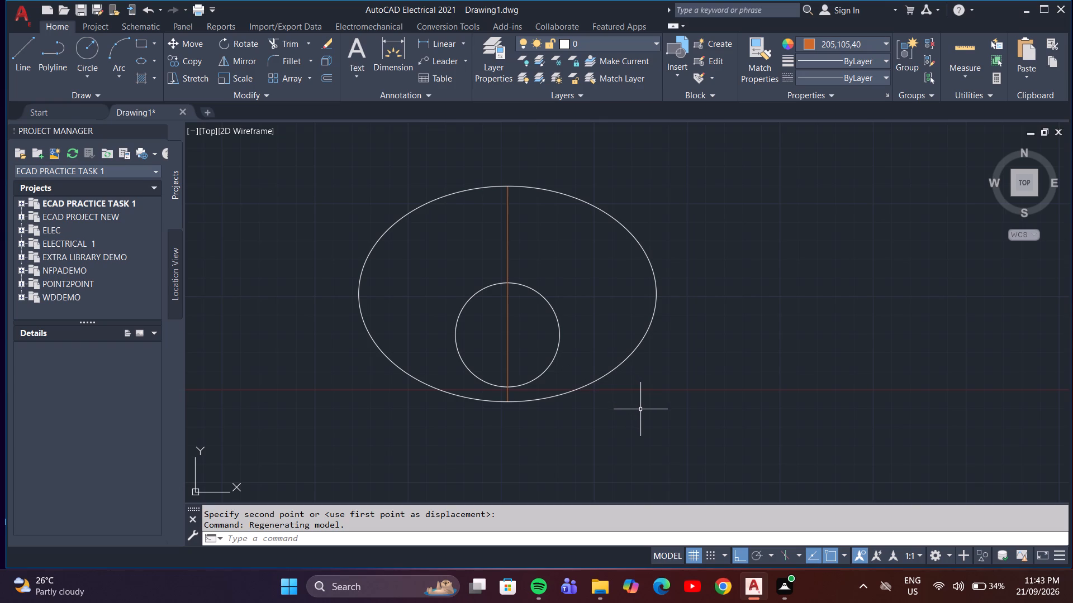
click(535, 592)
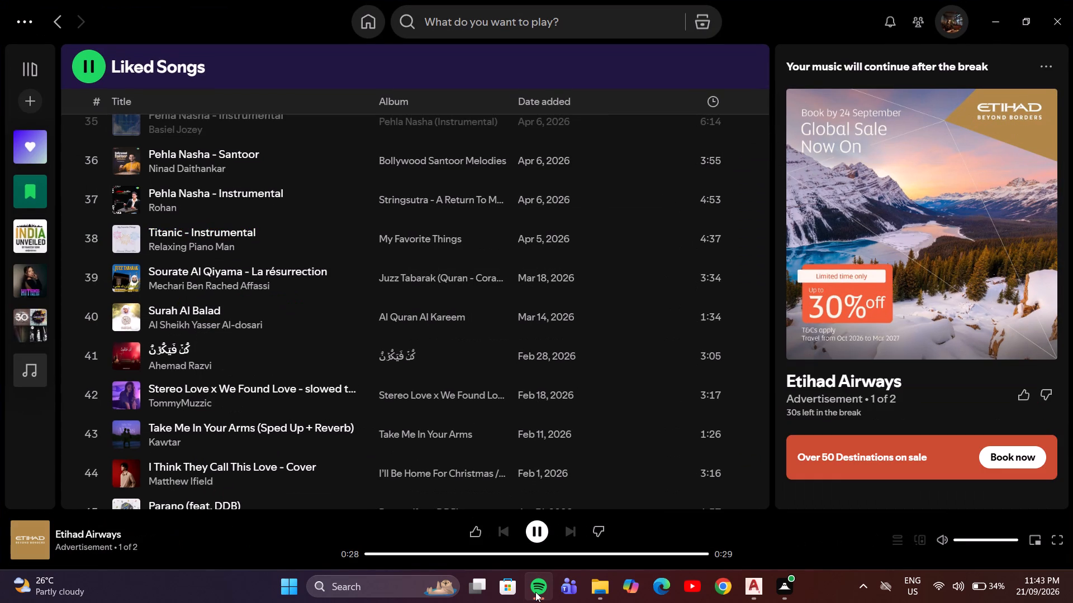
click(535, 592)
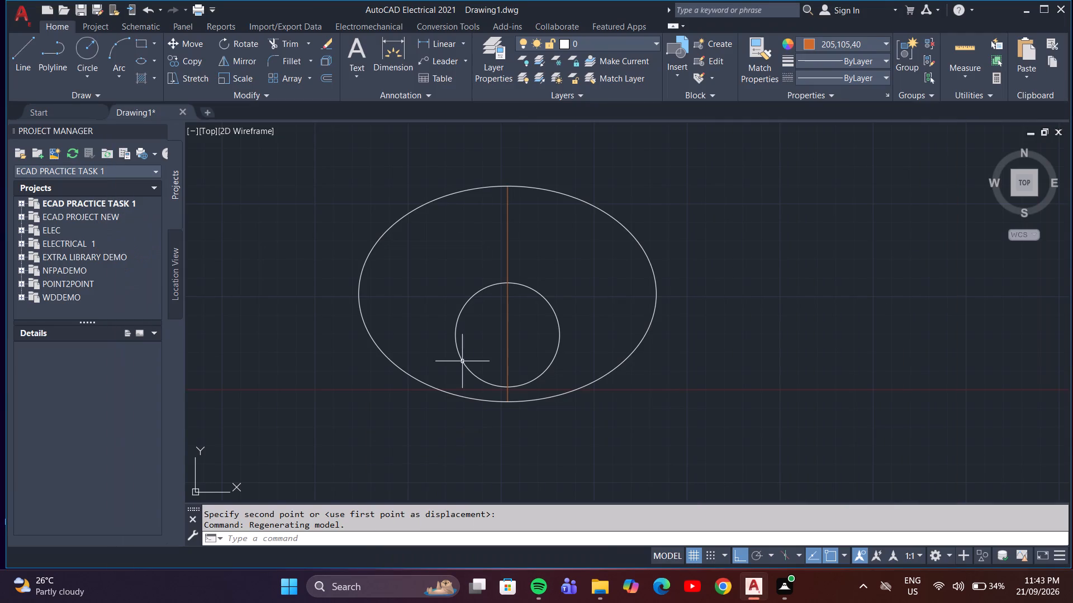
Draw a vertical line 300 long upward from the ellipse's top point, with the current colour set to ByLayer.
click(16, 49)
middle_drag(580, 285, 580, 308)
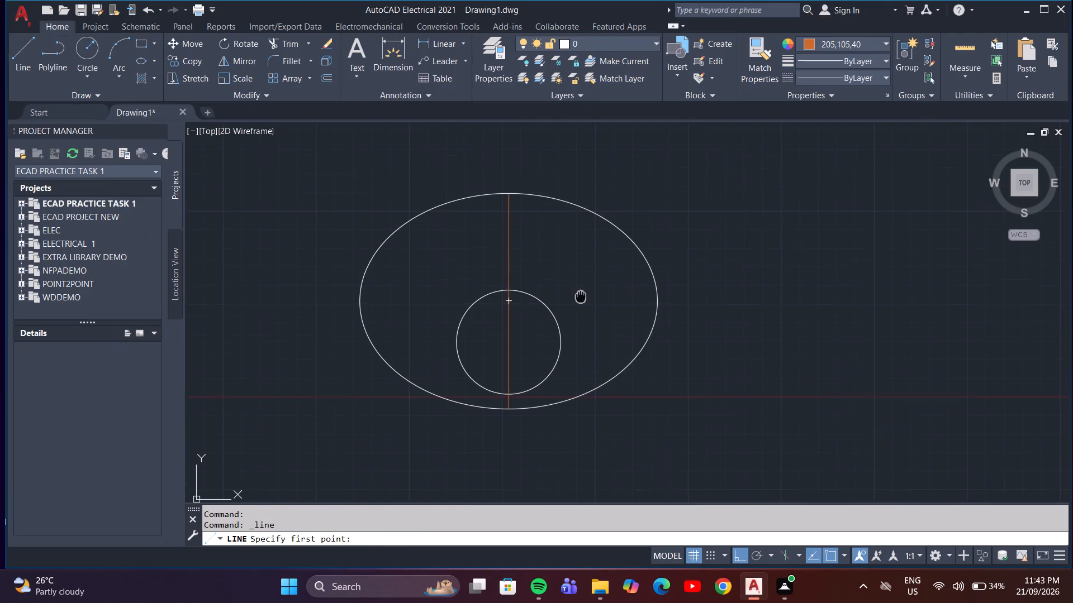
middle_drag(580, 308, 540, 442)
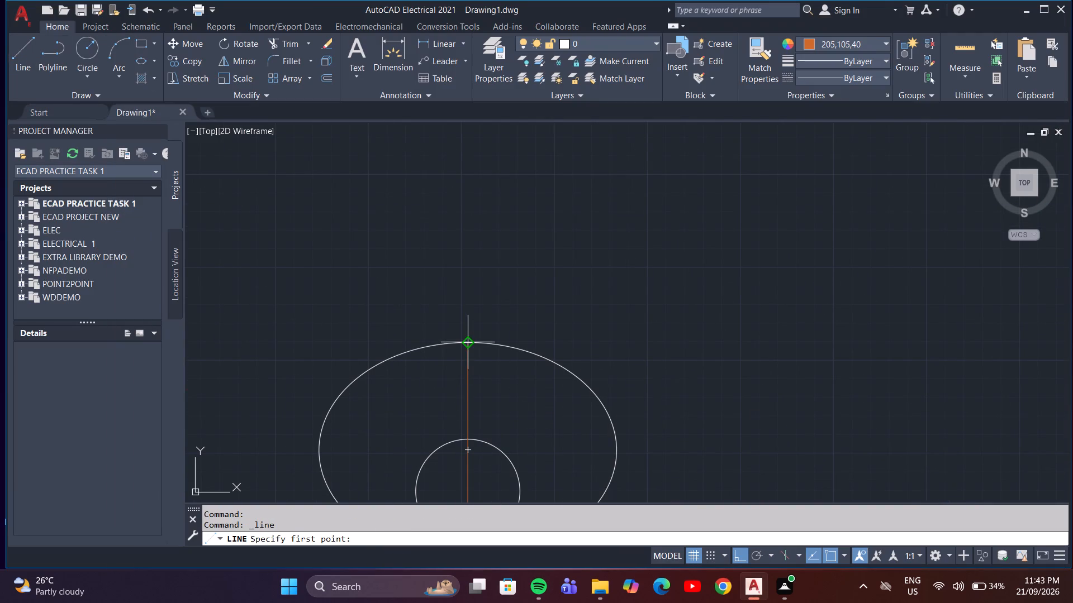
click(471, 343)
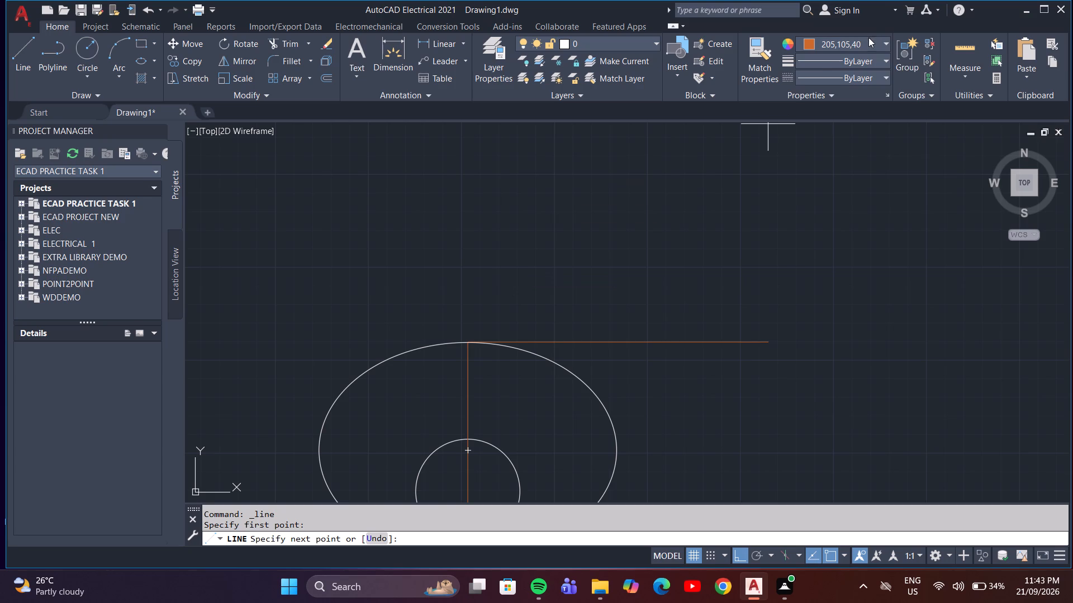
click(868, 37)
click(819, 69)
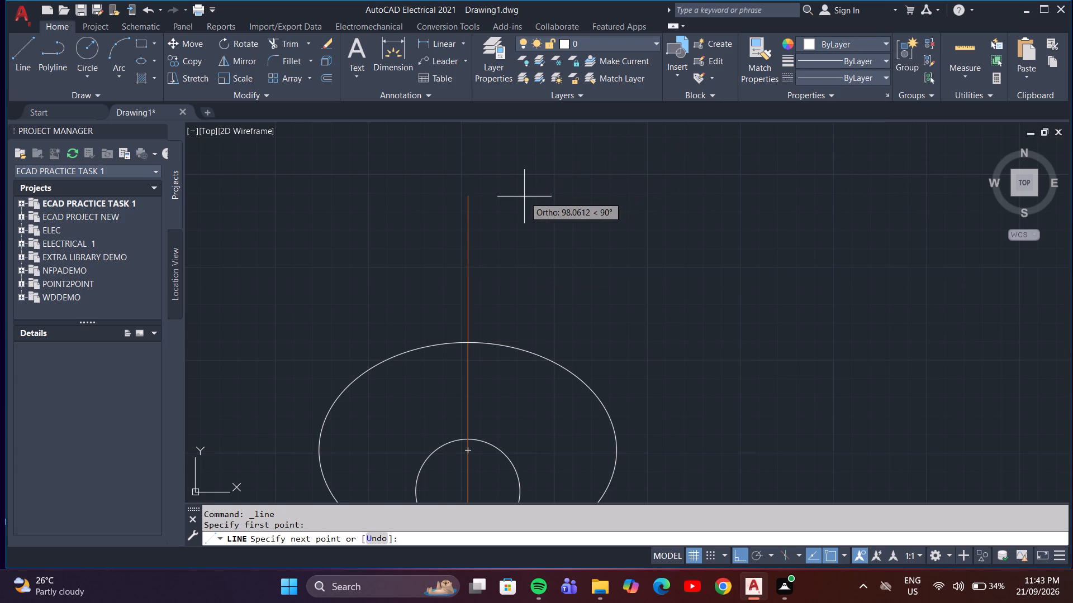
text(300)
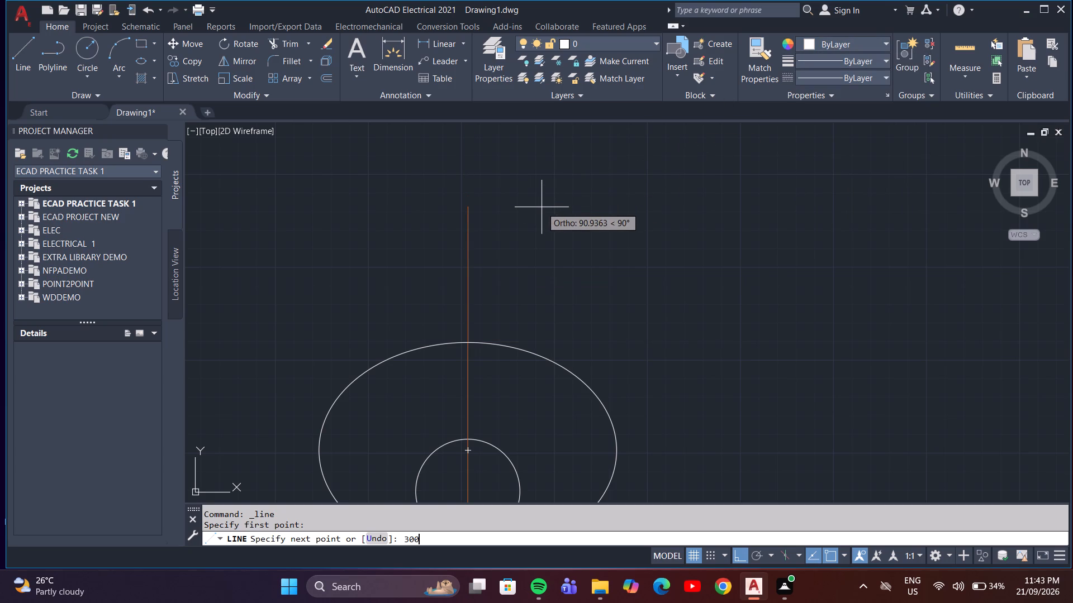
key(Return)
scroll(539, 258, down, 3)
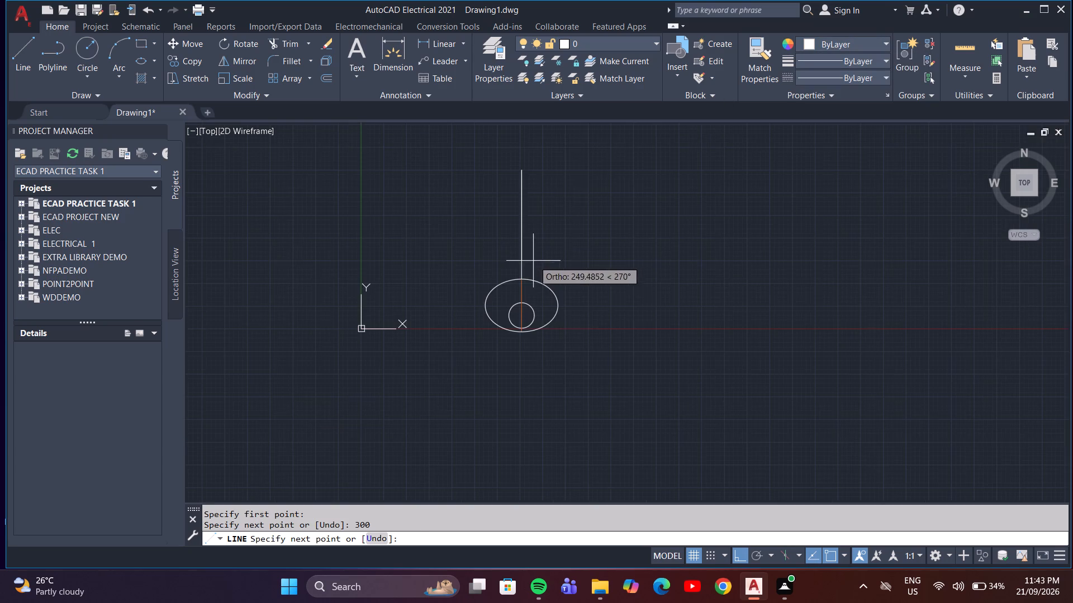
middle_drag(533, 261, 502, 363)
scroll(504, 324, up, 2)
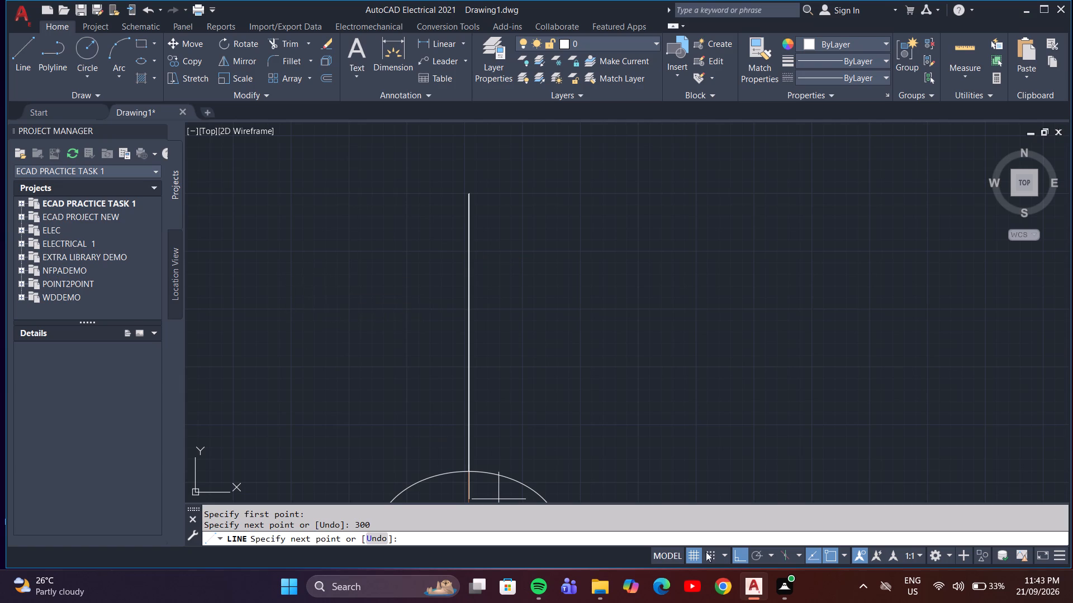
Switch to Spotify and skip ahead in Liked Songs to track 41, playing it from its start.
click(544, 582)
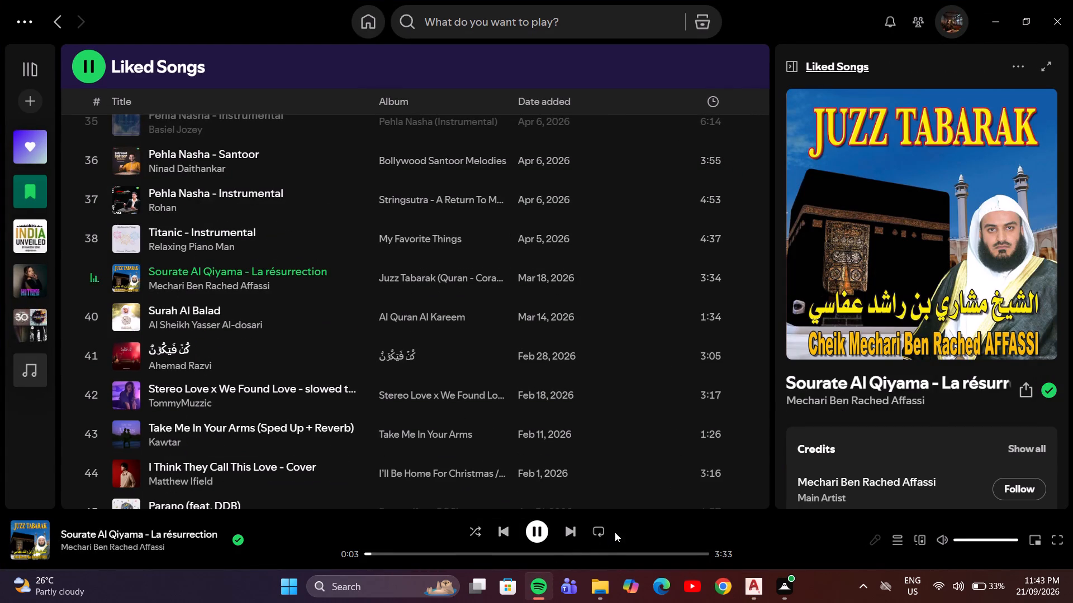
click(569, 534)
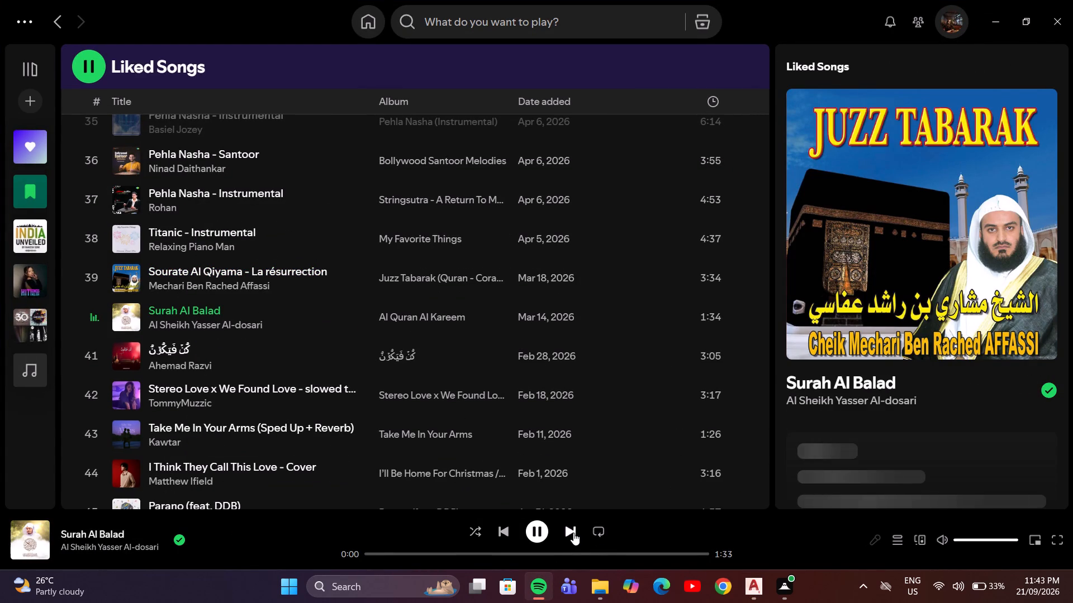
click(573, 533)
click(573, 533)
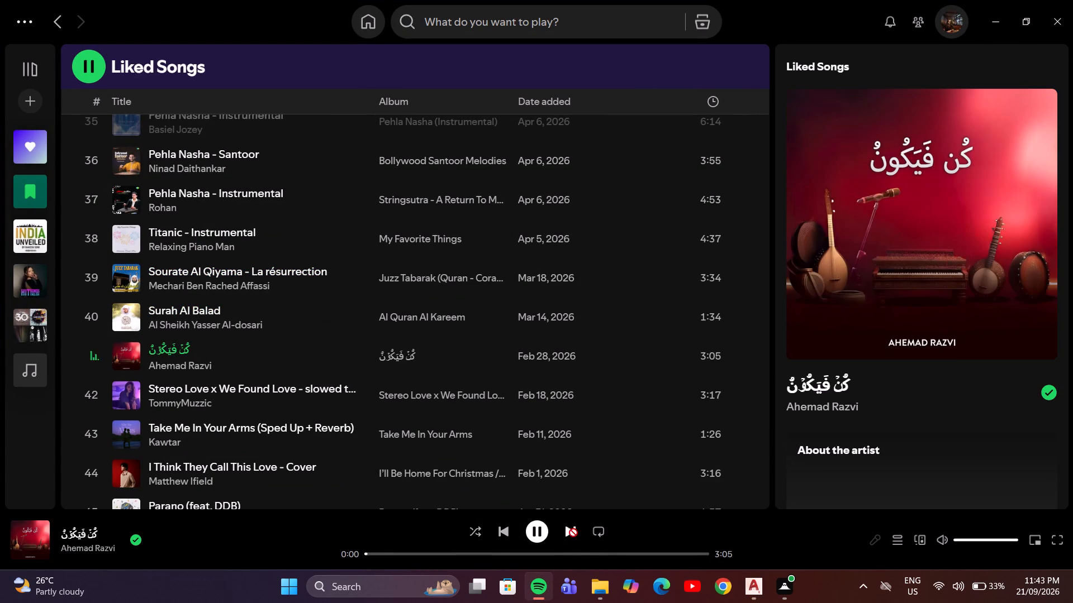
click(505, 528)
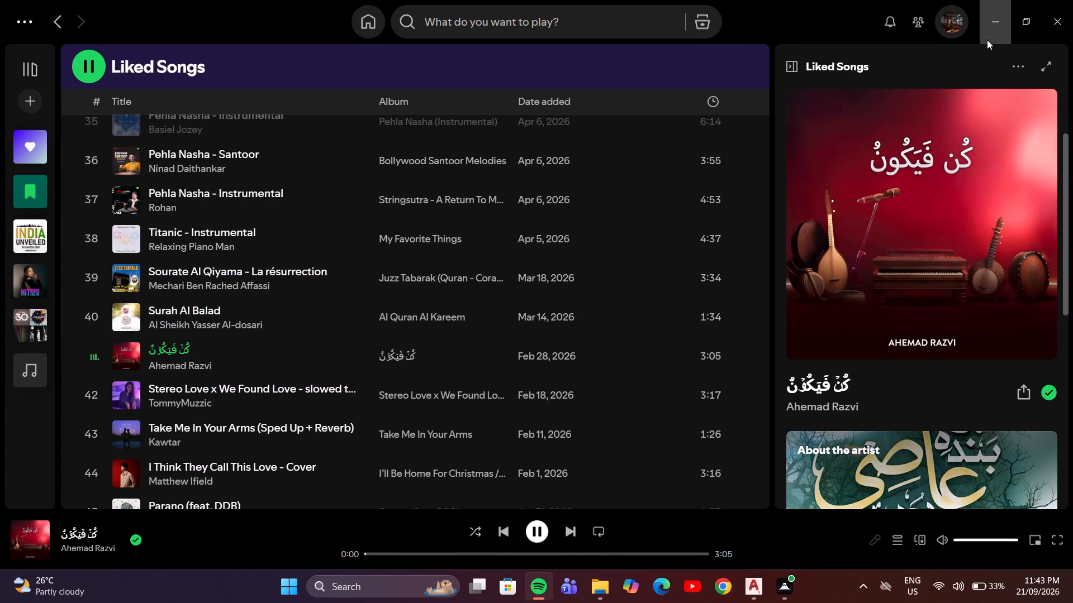
Back in AutoCAD, continue the line 10 in negative X from the 300-long line's top and down just past the ellipse's edge.
click(991, 30)
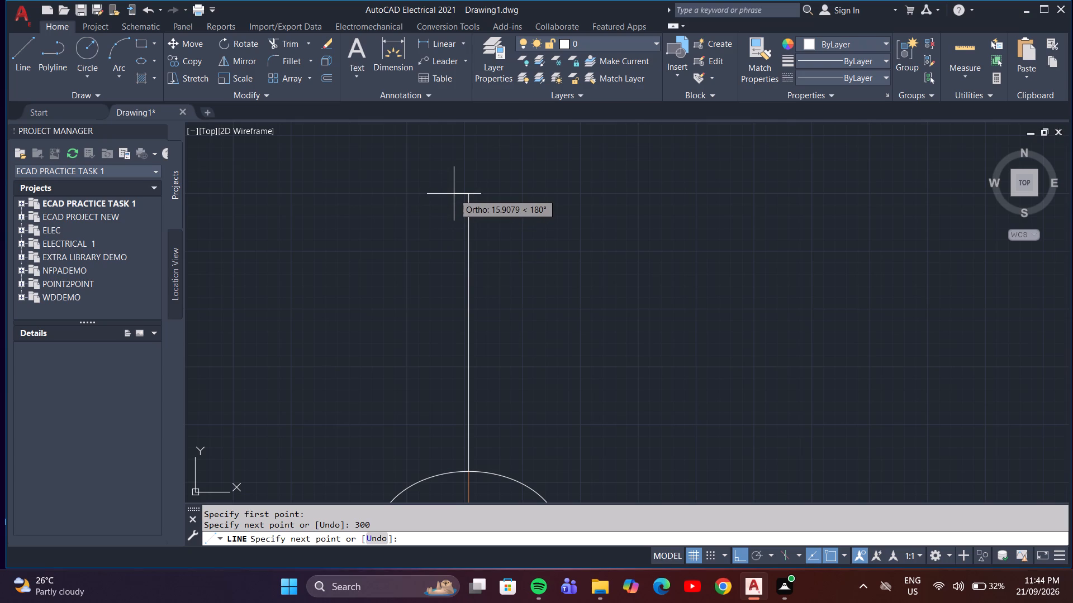
key(1)
key(0)
key(Return)
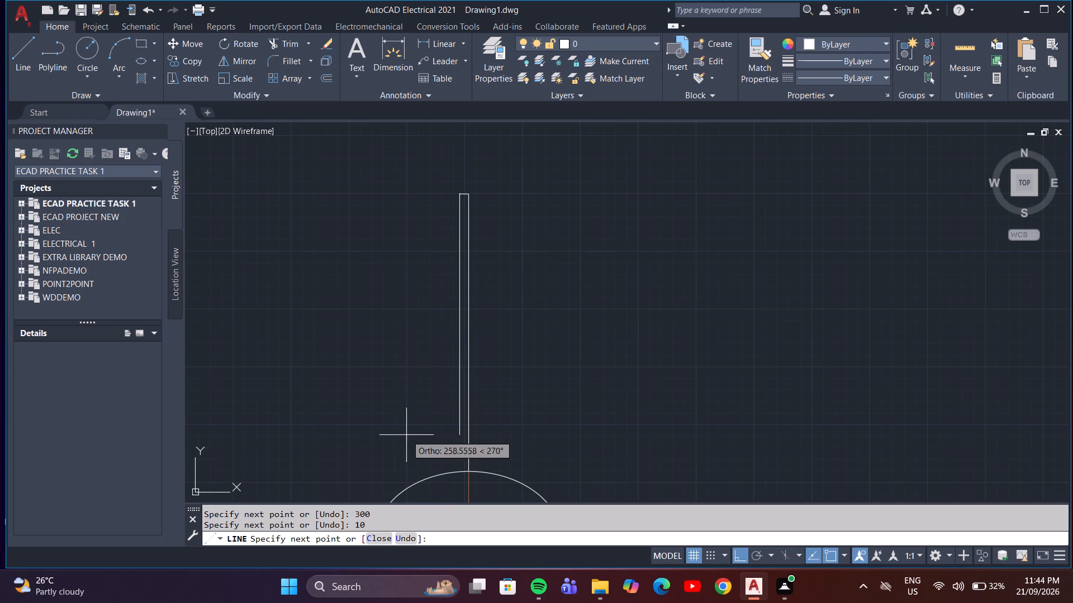
scroll(443, 478, up, 3)
click(496, 476)
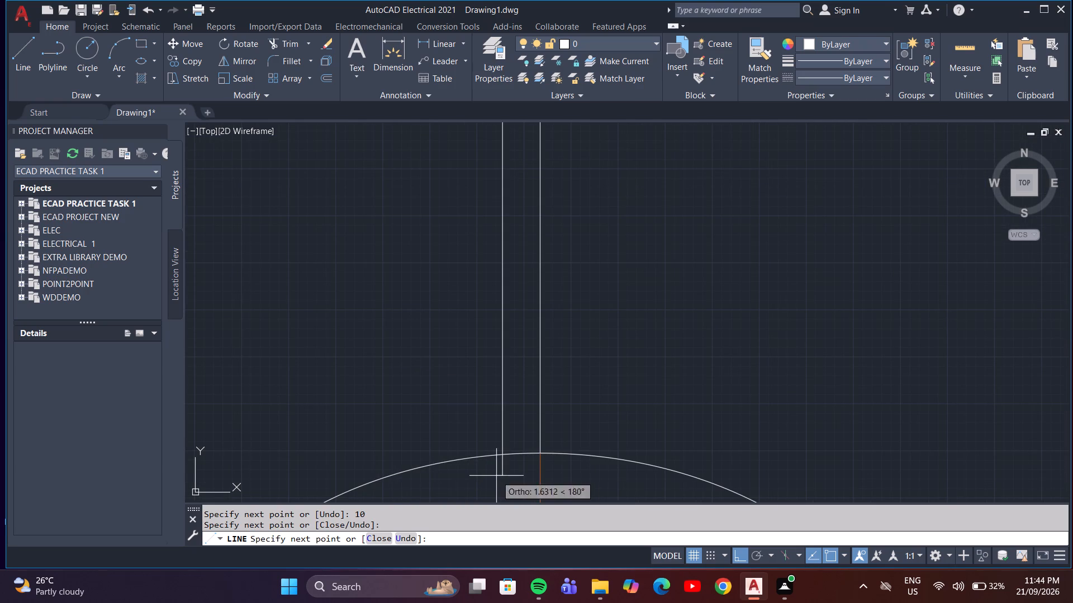
key(Escape)
Trim the end of the new vertical line that extends inside the ellipse.
text(tr)
key(Return)
click(501, 470)
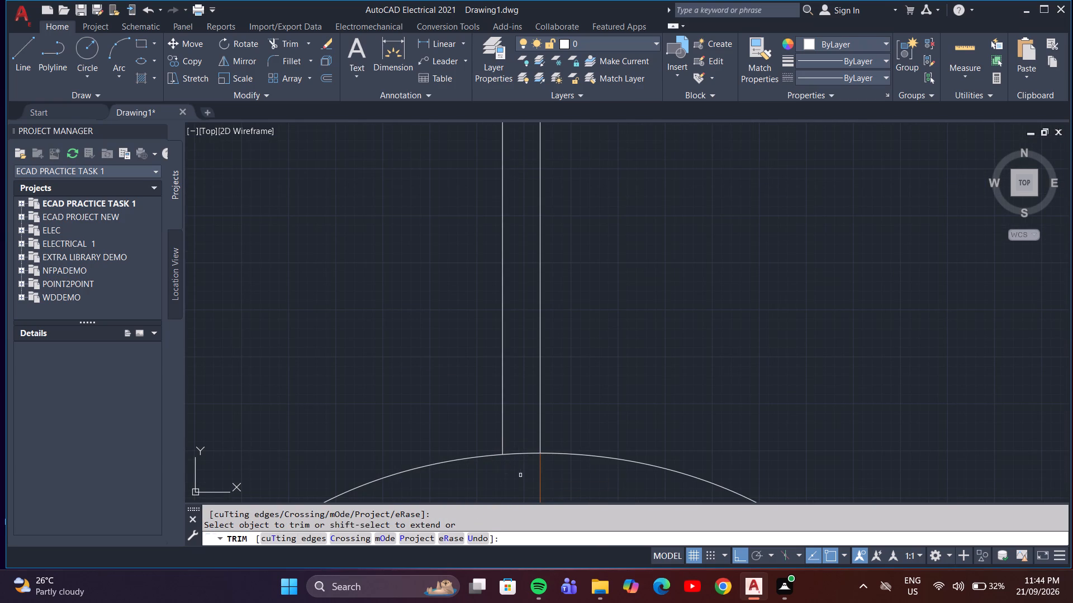
Draw a notch from the 300-long line's top: 2.88 down, 10 in positive X, back up to top level, and 10 further in positive X.
scroll(524, 475, down, 2)
middle_drag(559, 405, 503, 485)
scroll(497, 398, down, 2)
scroll(497, 398, up, 1)
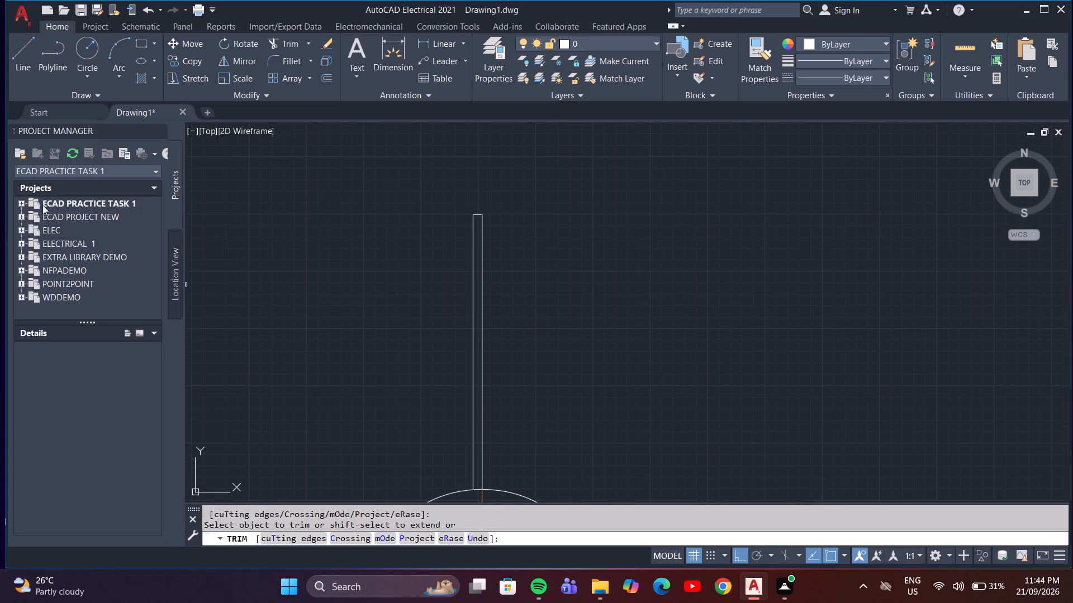
click(22, 50)
scroll(438, 212, up, 2)
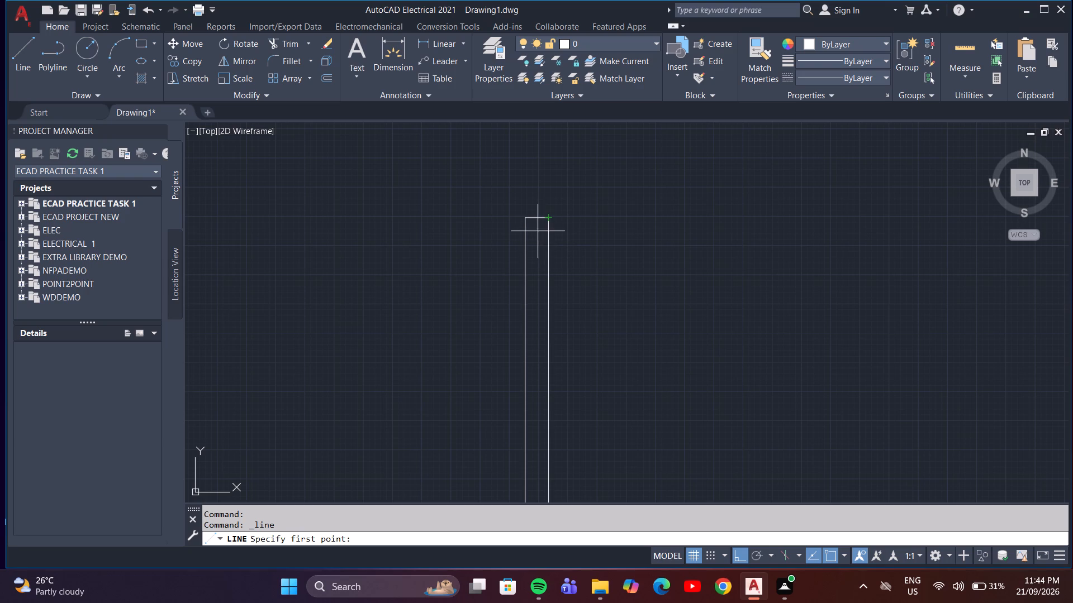
click(549, 216)
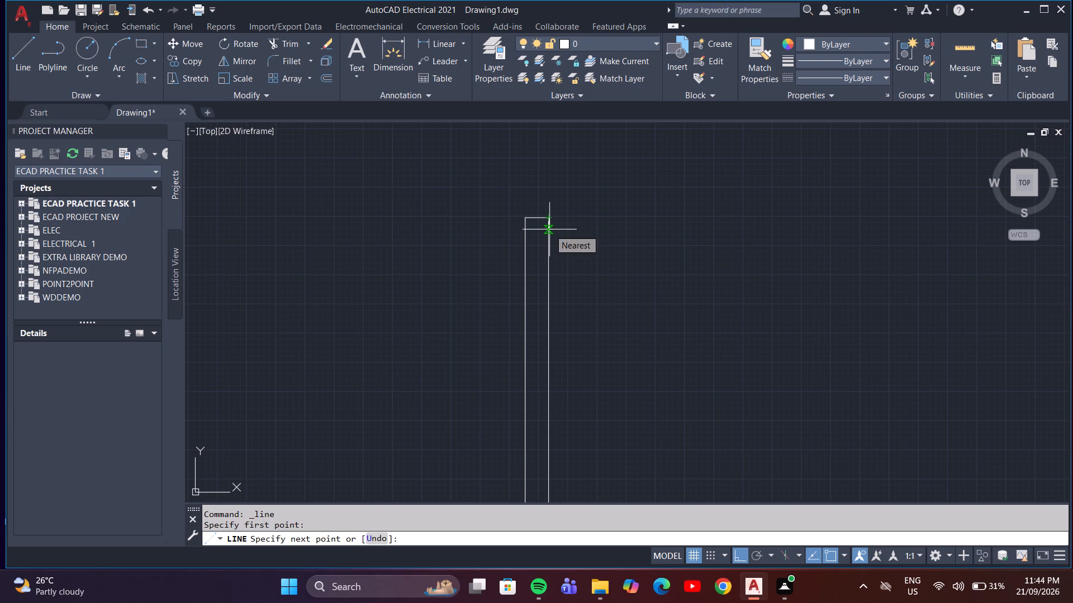
text(2.)
text(88)
key(Return)
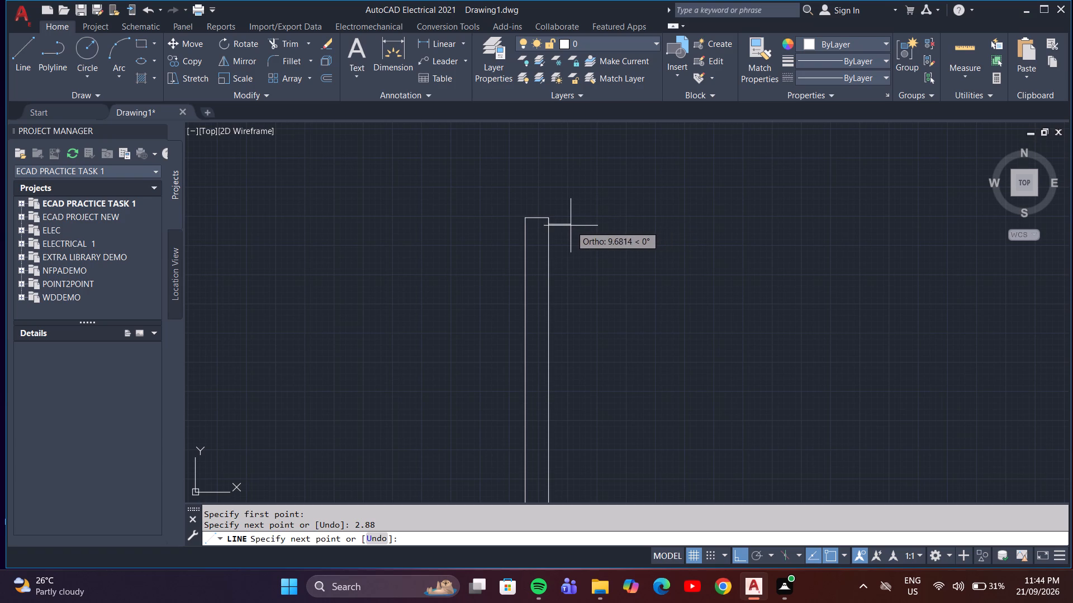
key(1)
key(0)
key(Return)
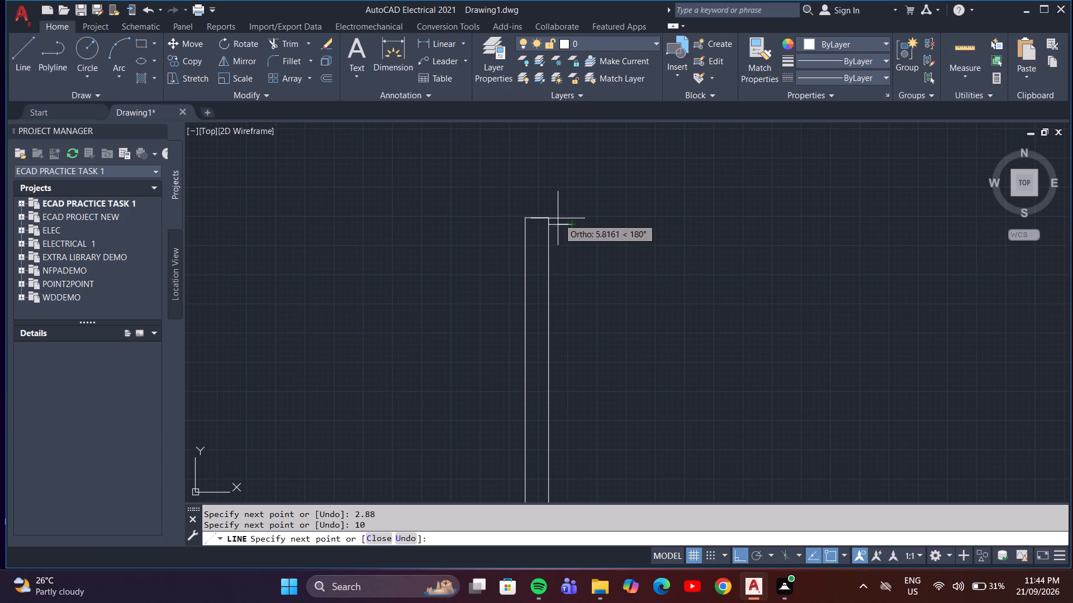
click(572, 217)
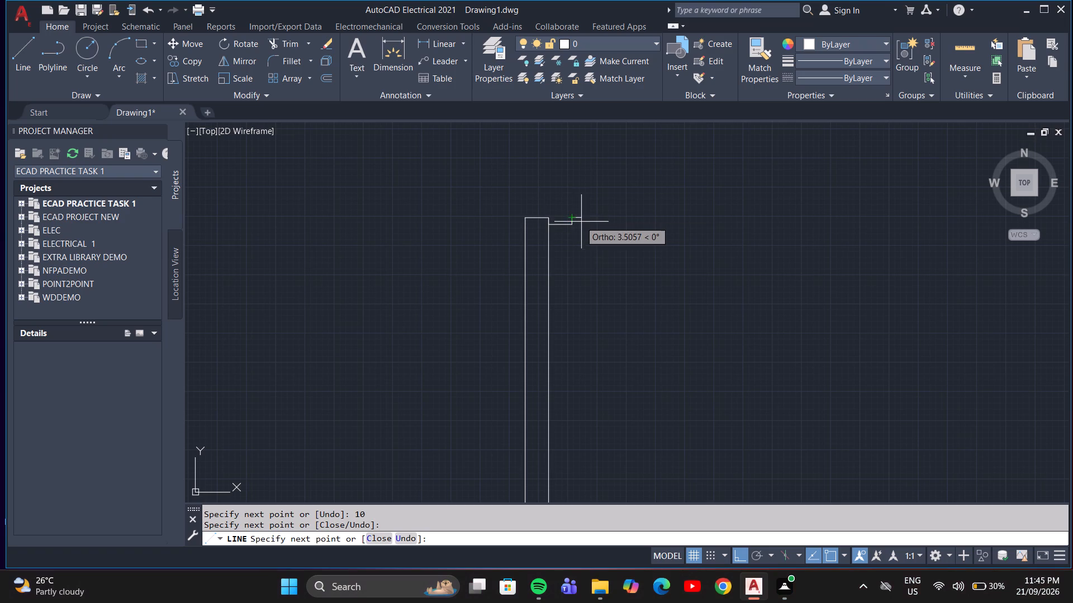
text(10)
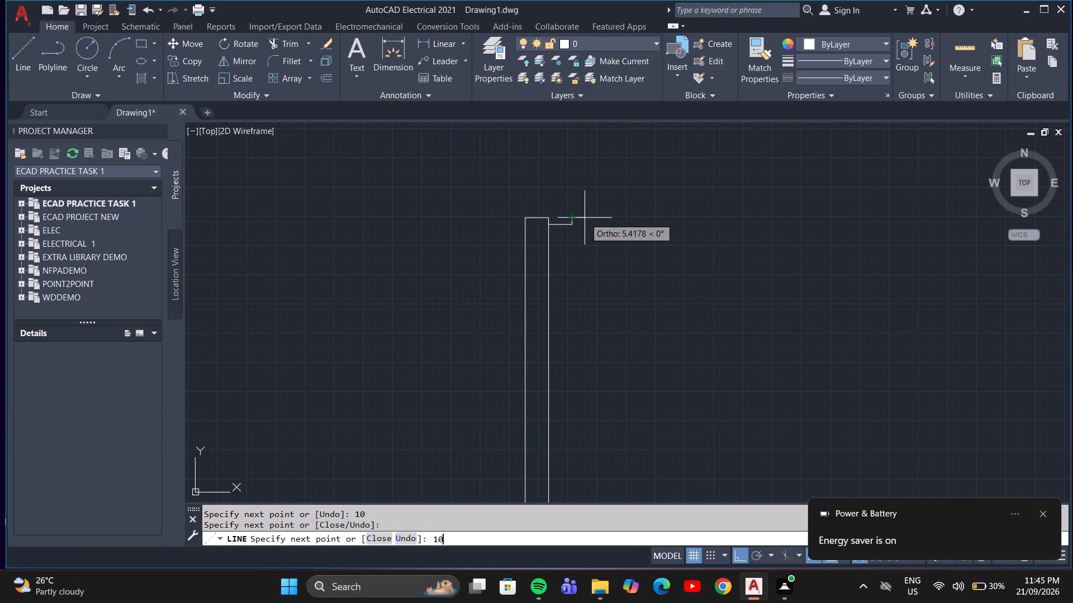
key(Return)
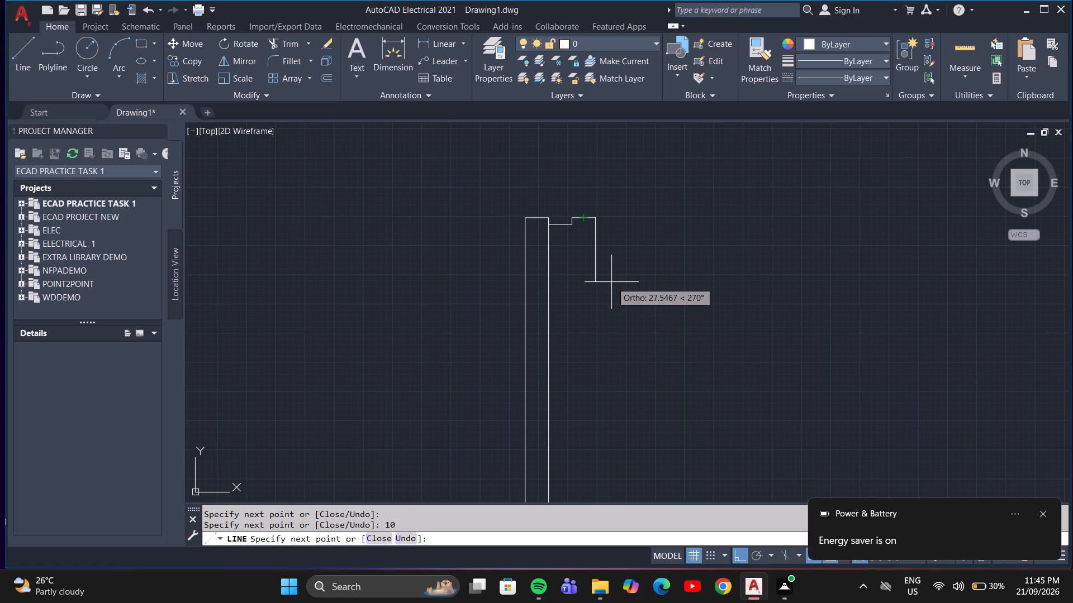
Continue from the end of the notch outline with a vertical line down just past the ellipse's upper edge.
middle_drag(567, 418, 573, 258)
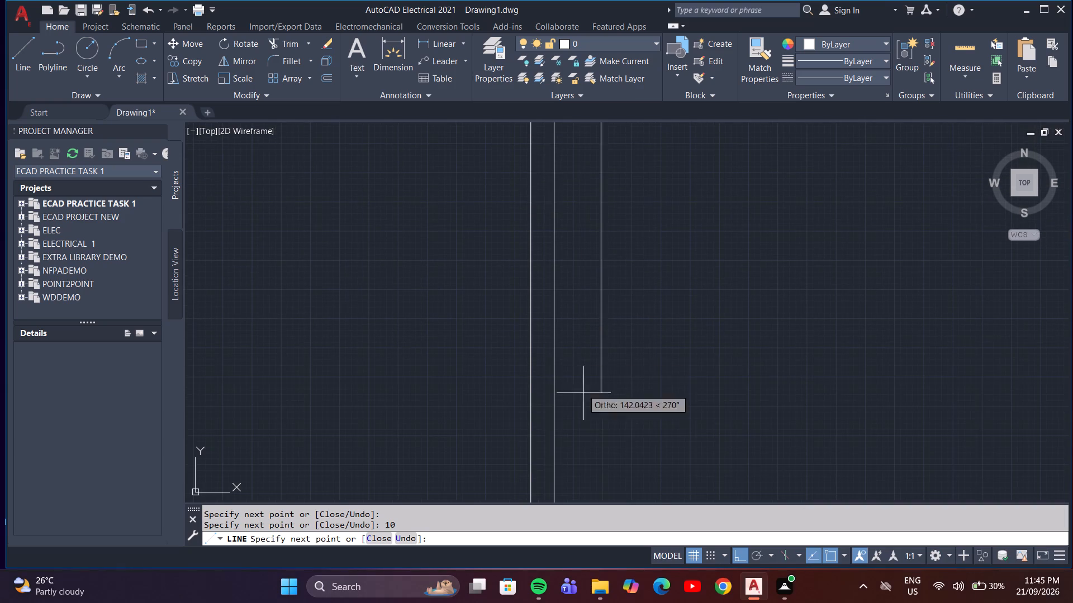
middle_drag(594, 418, 582, 255)
middle_drag(613, 401, 613, 396)
scroll(613, 396, down, 4)
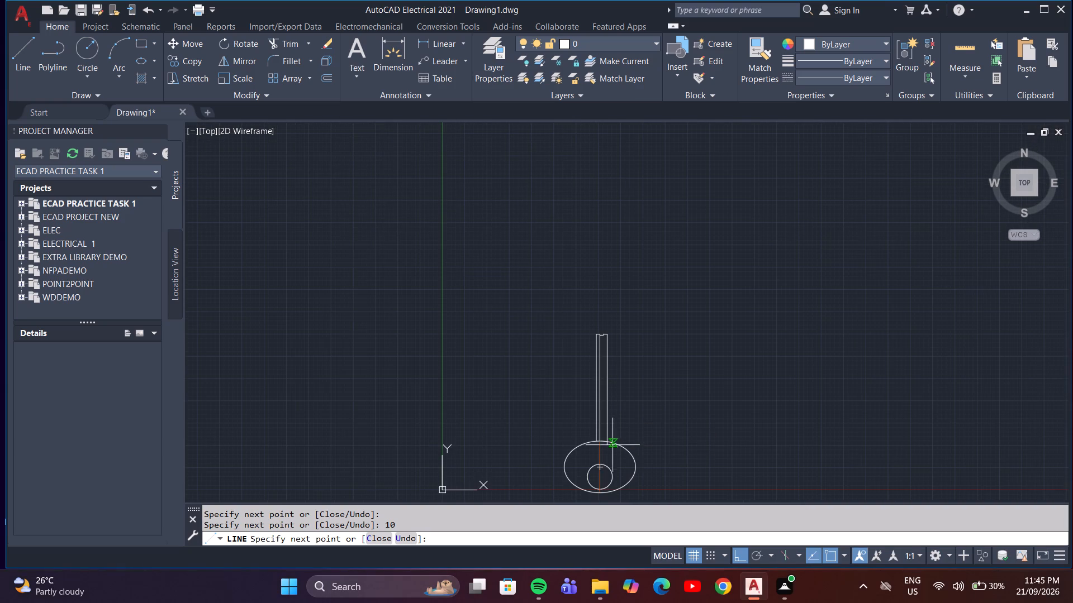
scroll(609, 441, up, 3)
click(599, 461)
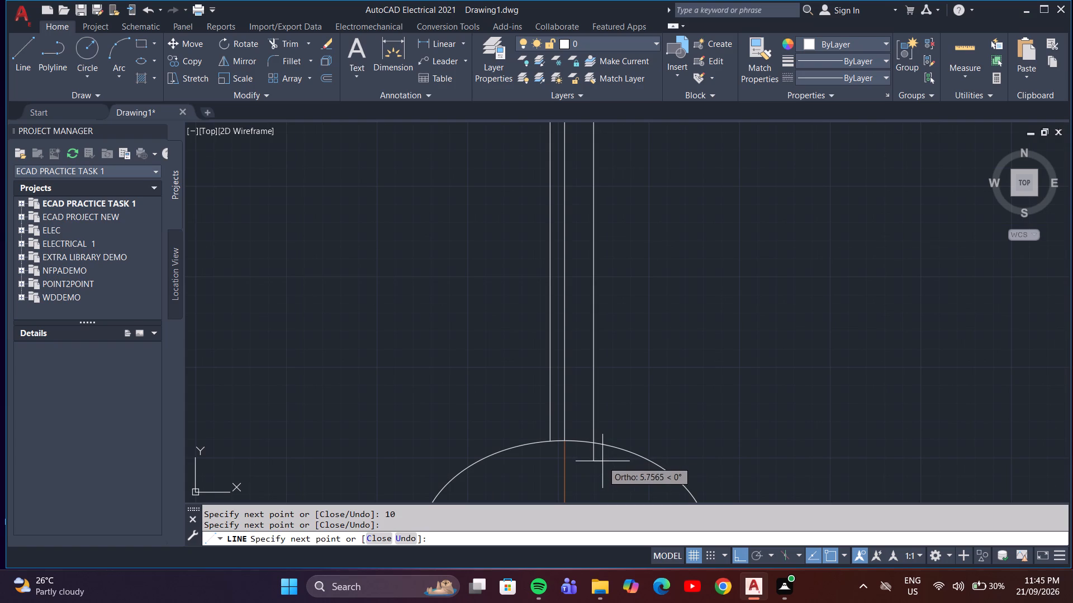
key(Escape)
Trim the end of this outer vertical line that extends inside the ellipse.
text(tr)
key(Return)
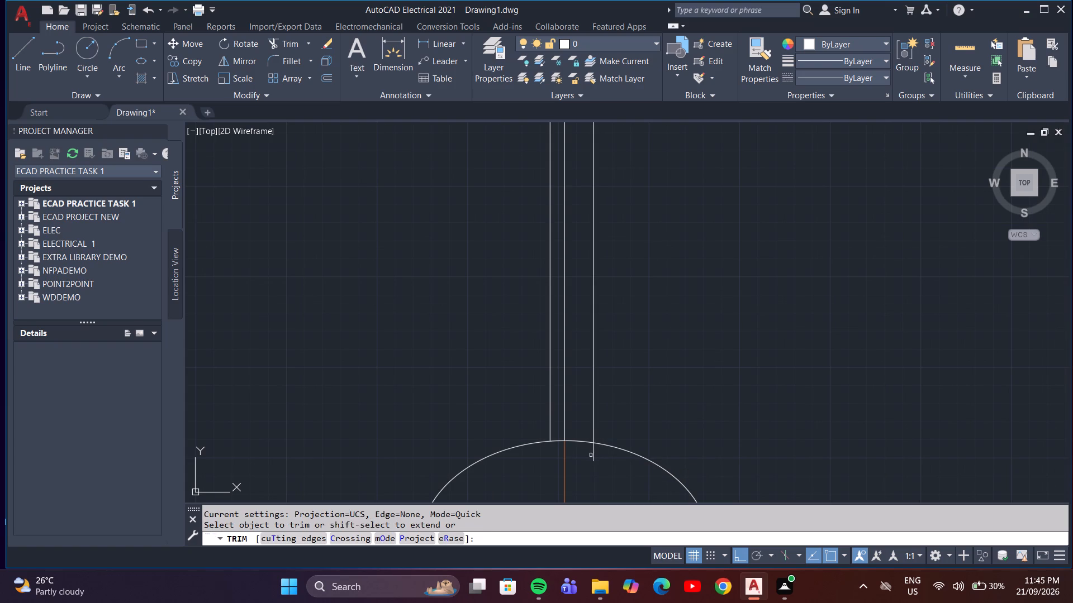
click(593, 455)
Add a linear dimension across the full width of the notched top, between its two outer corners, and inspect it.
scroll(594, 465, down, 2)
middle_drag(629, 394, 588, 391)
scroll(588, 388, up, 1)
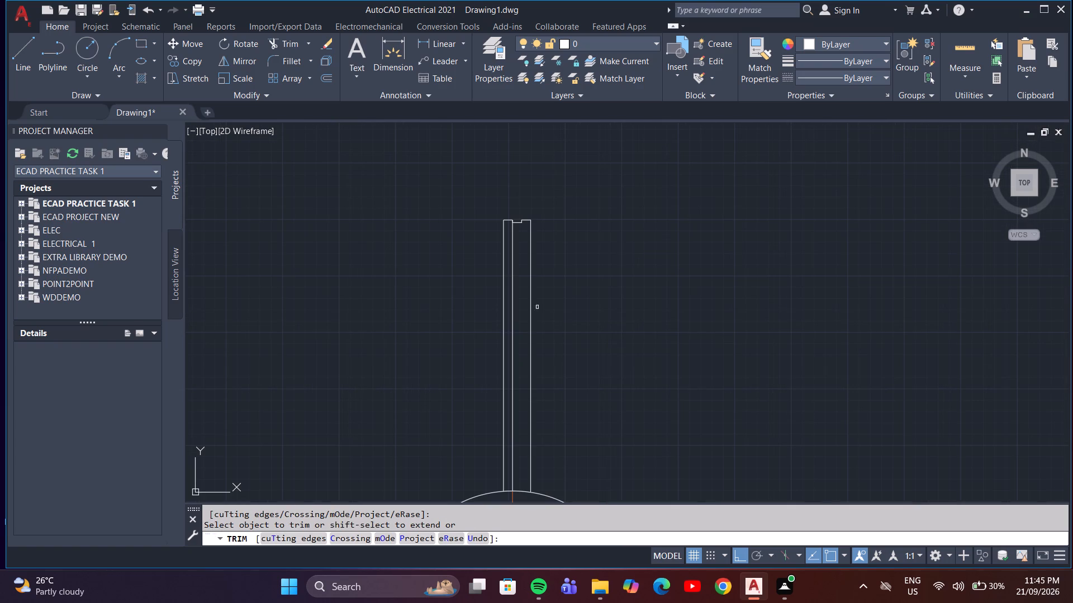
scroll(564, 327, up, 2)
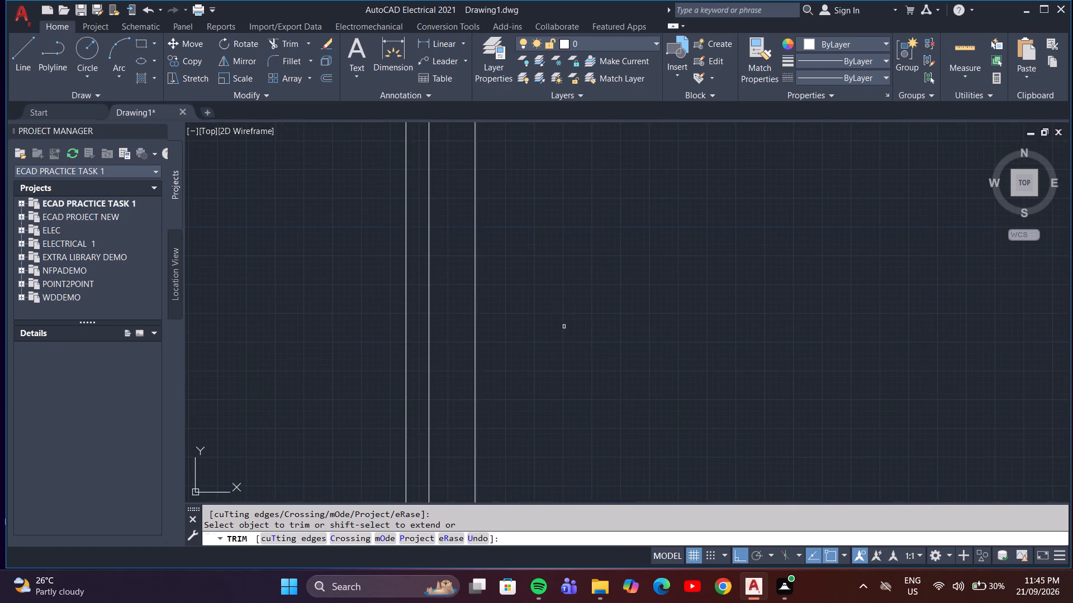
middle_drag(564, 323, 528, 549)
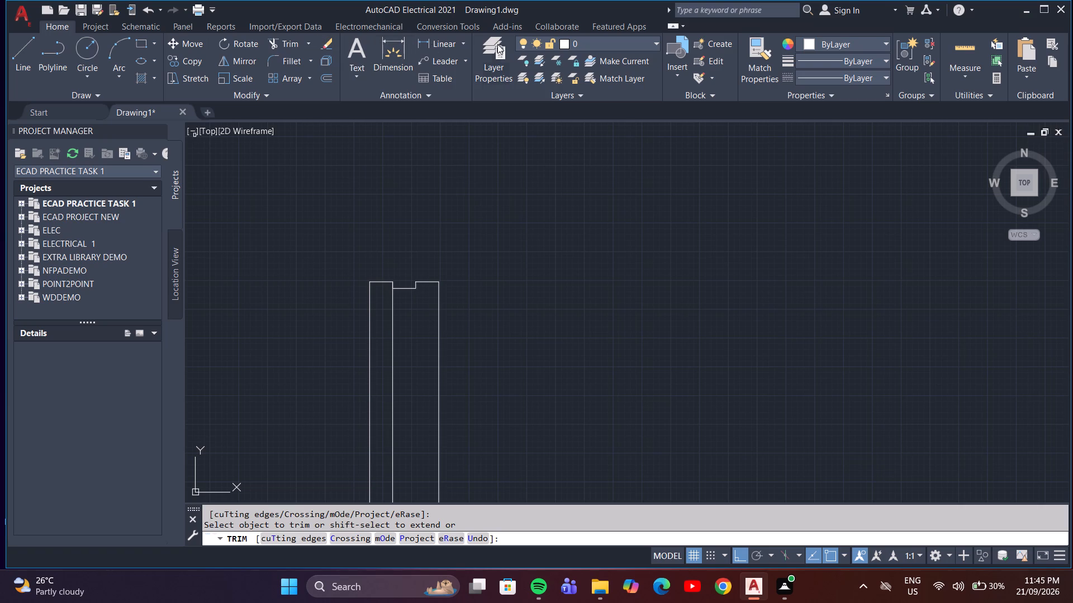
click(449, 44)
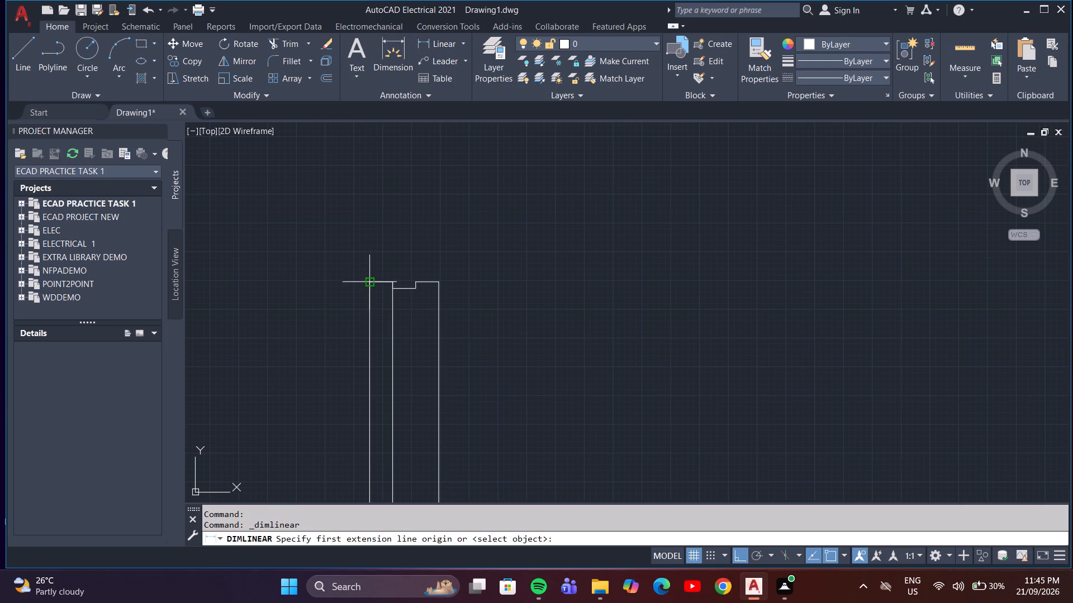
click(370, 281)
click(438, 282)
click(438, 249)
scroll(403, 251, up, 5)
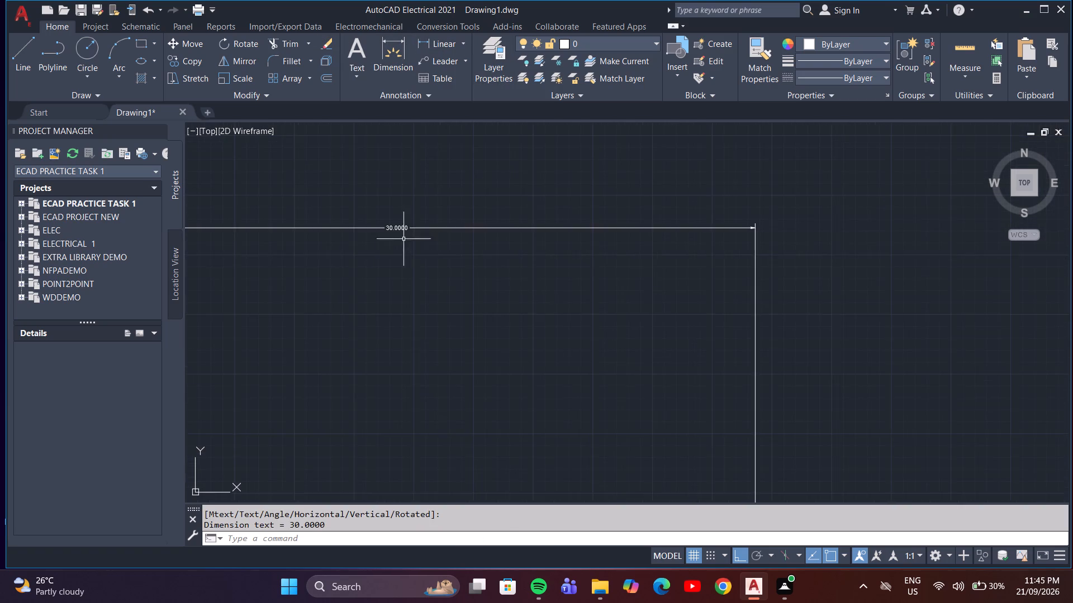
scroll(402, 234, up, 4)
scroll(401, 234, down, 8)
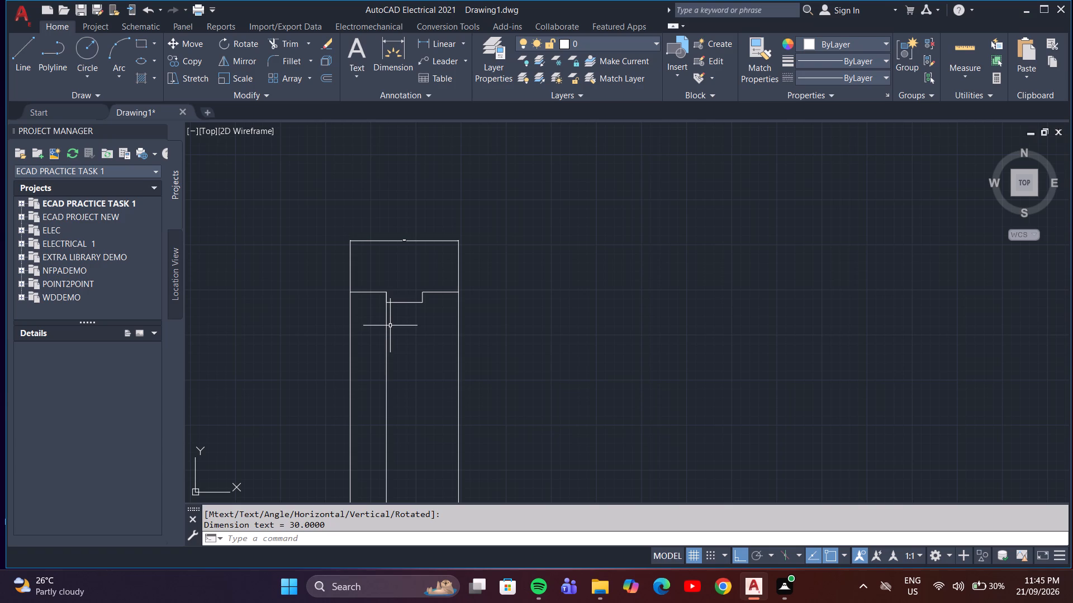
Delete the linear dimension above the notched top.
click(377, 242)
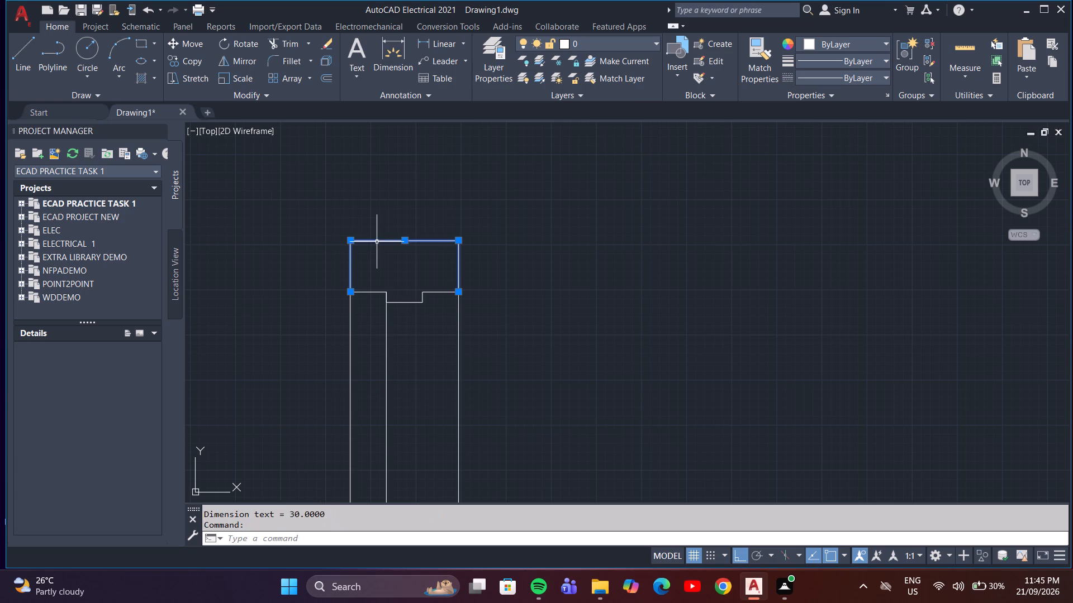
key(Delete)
Move all the vertical lines and the notched top outline together in the positive X direction, clear of the ellipse.
scroll(549, 334, down, 2)
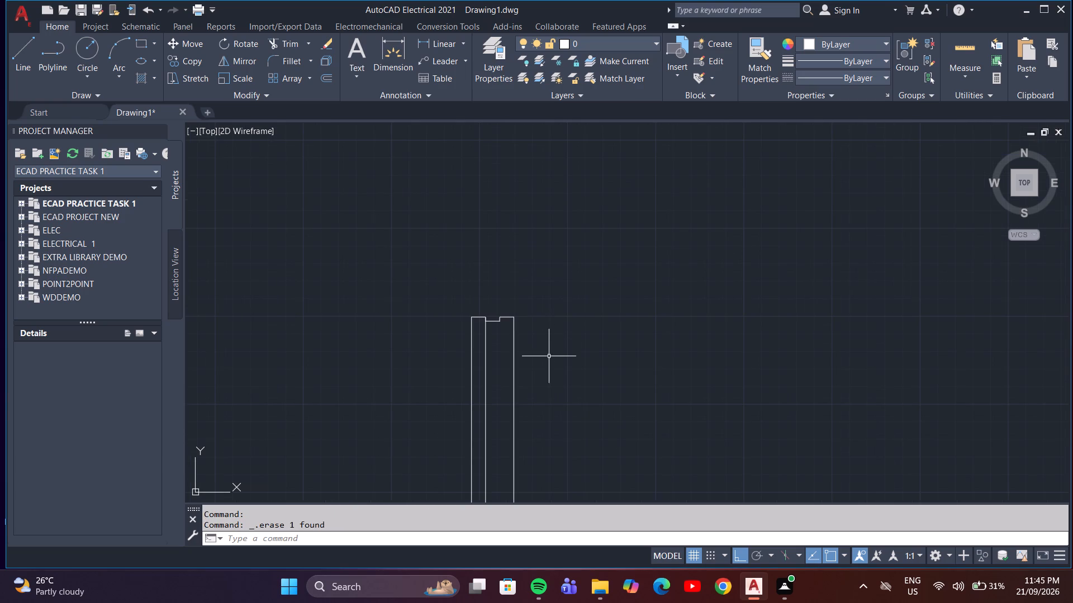
click(556, 357)
click(364, 443)
click(541, 304)
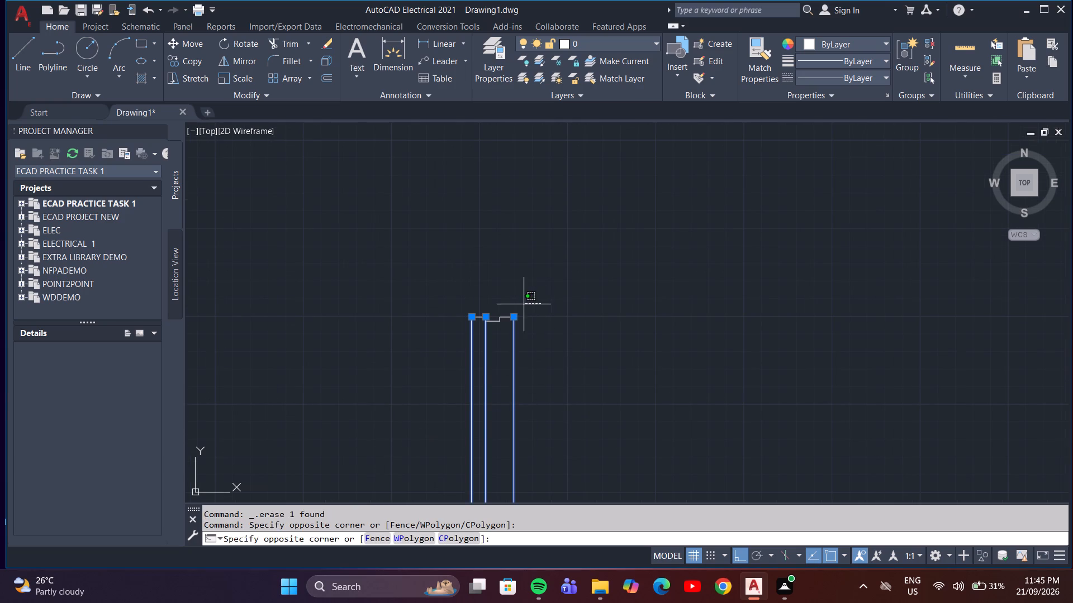
click(383, 363)
scroll(600, 394, down, 1)
middle_drag(604, 392, 501, 200)
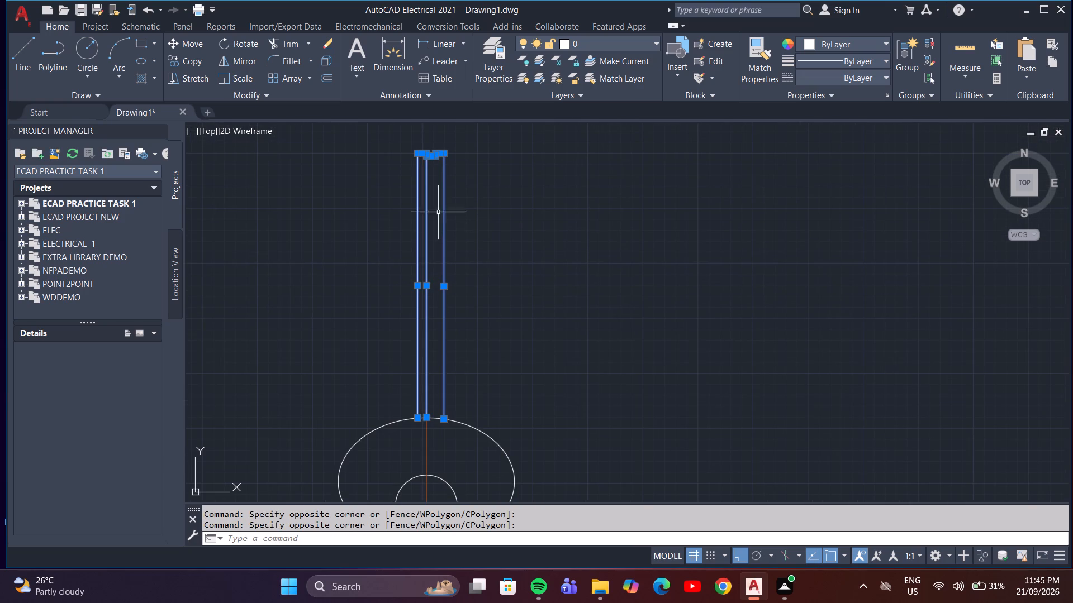
click(426, 159)
key(Escape)
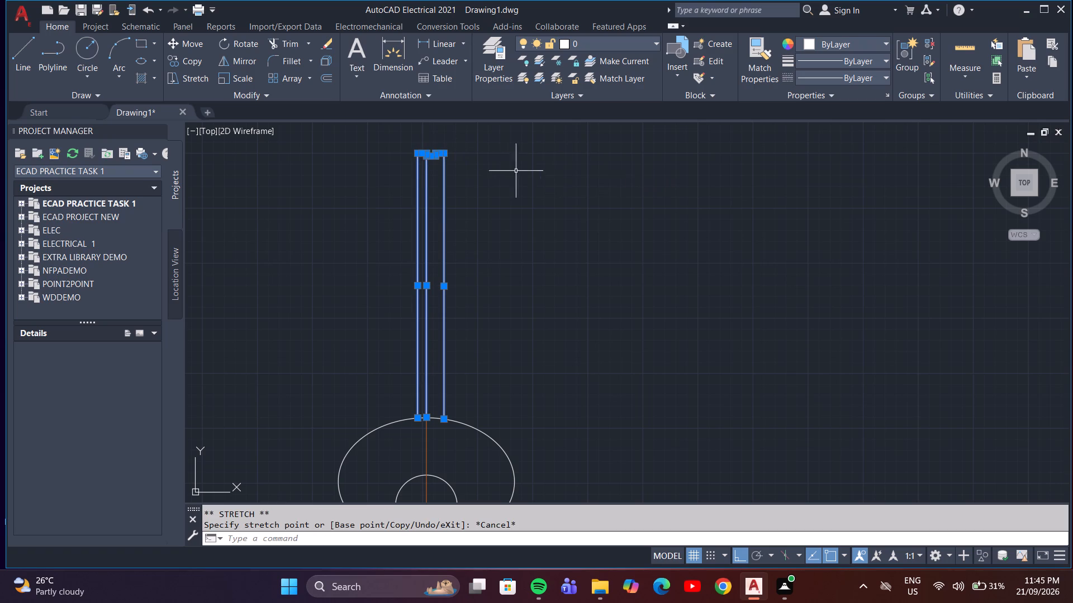
key(m)
key(Return)
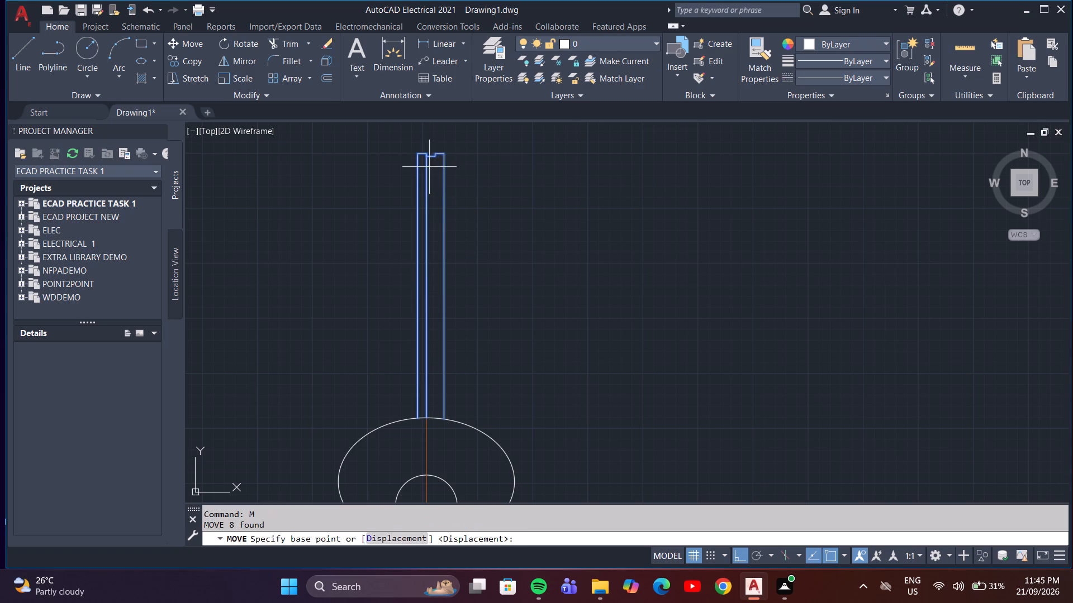
click(426, 156)
click(616, 173)
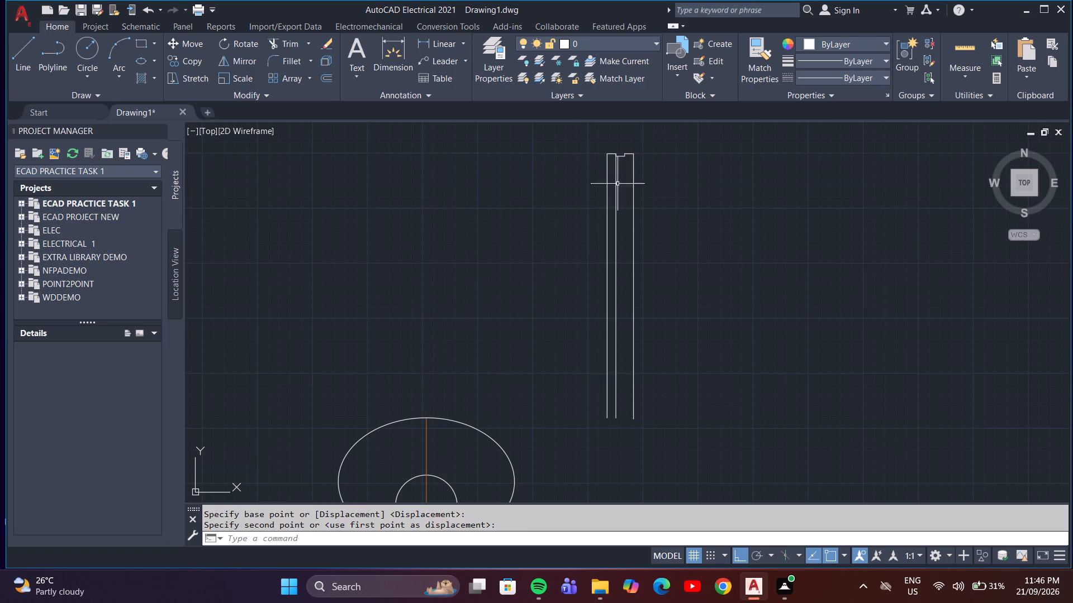
Draw a vertical line from the notch's remaining lower corner down to the level of the other vertical lines' bottom ends.
middle_drag(659, 370, 578, 377)
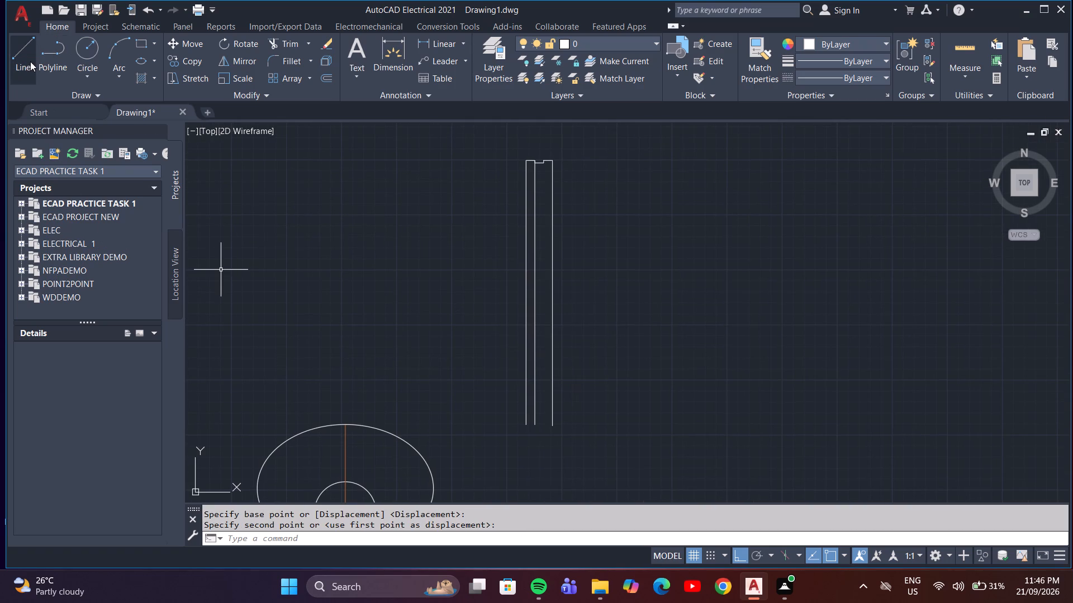
click(30, 61)
click(542, 163)
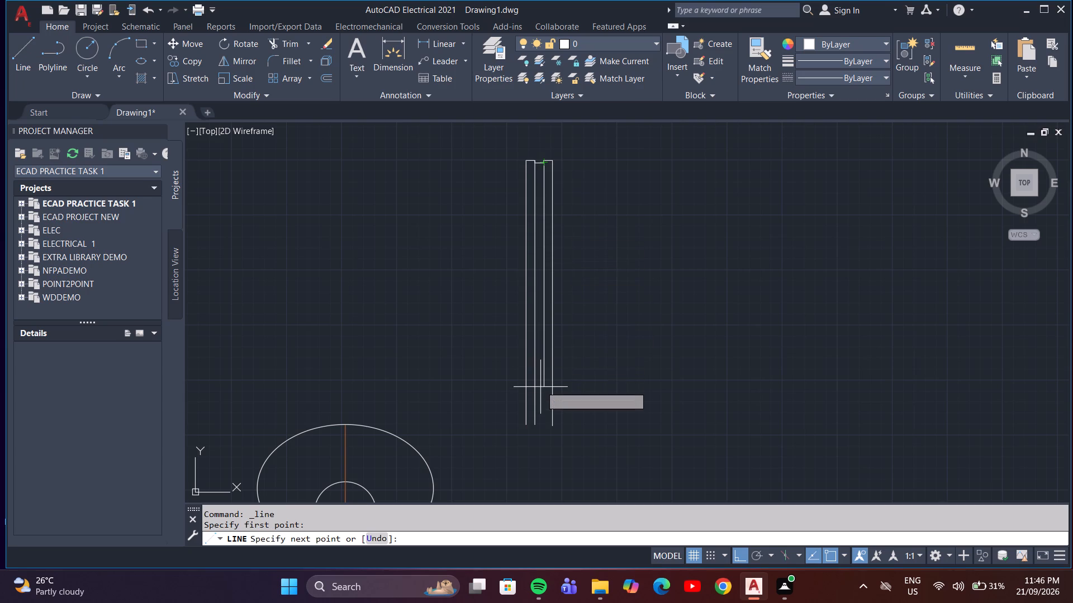
click(542, 426)
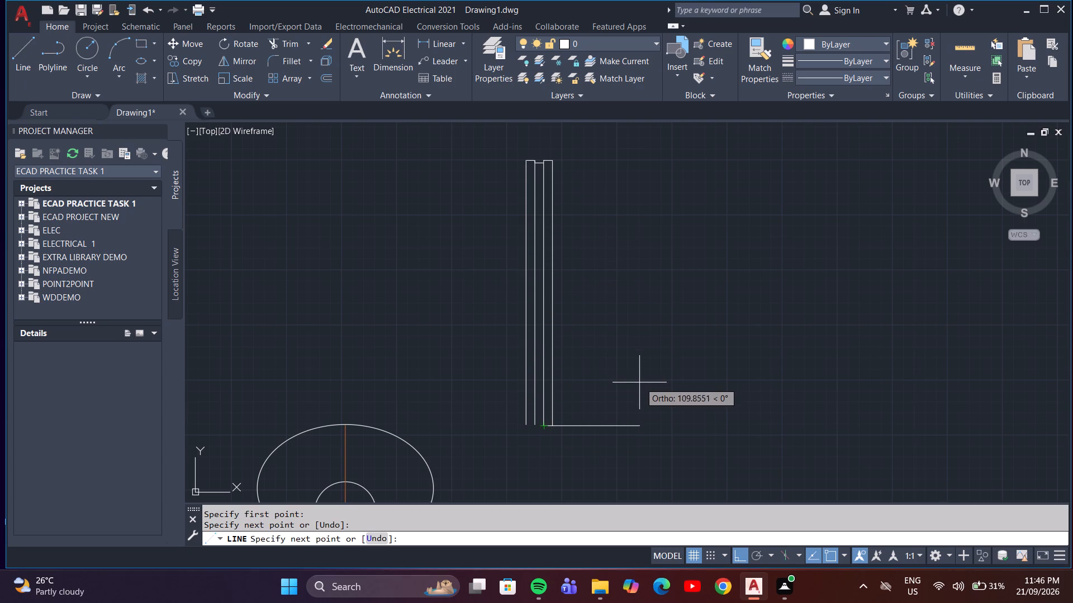
key(Escape)
scroll(578, 388, up, 3)
scroll(440, 293, down, 3)
middle_drag(434, 250, 405, 490)
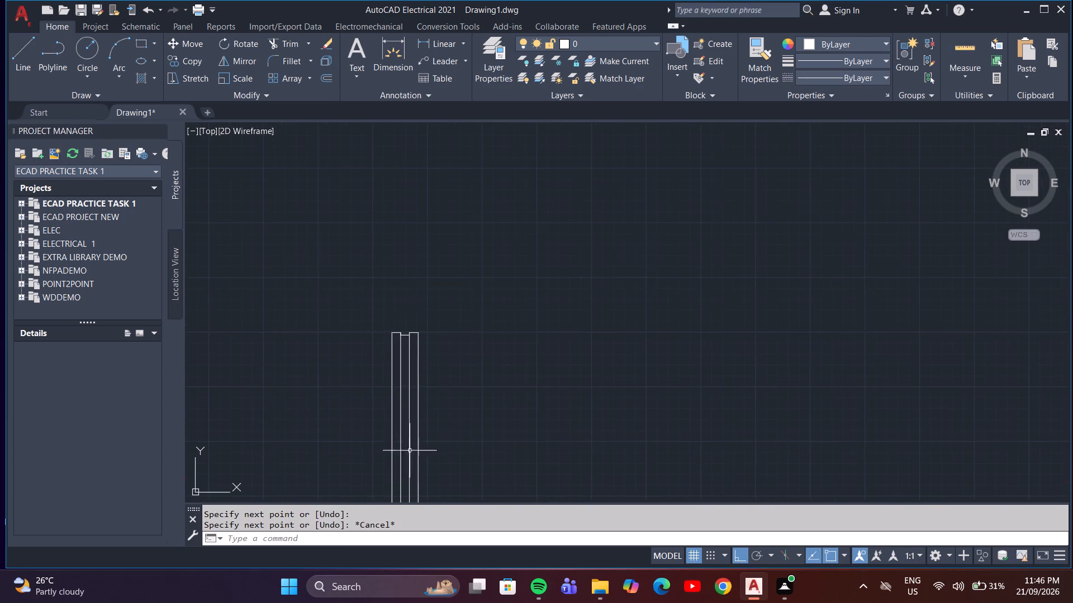
Delete the neck's rightmost vertical line, below the outer corner of the notched top.
scroll(388, 344, up, 4)
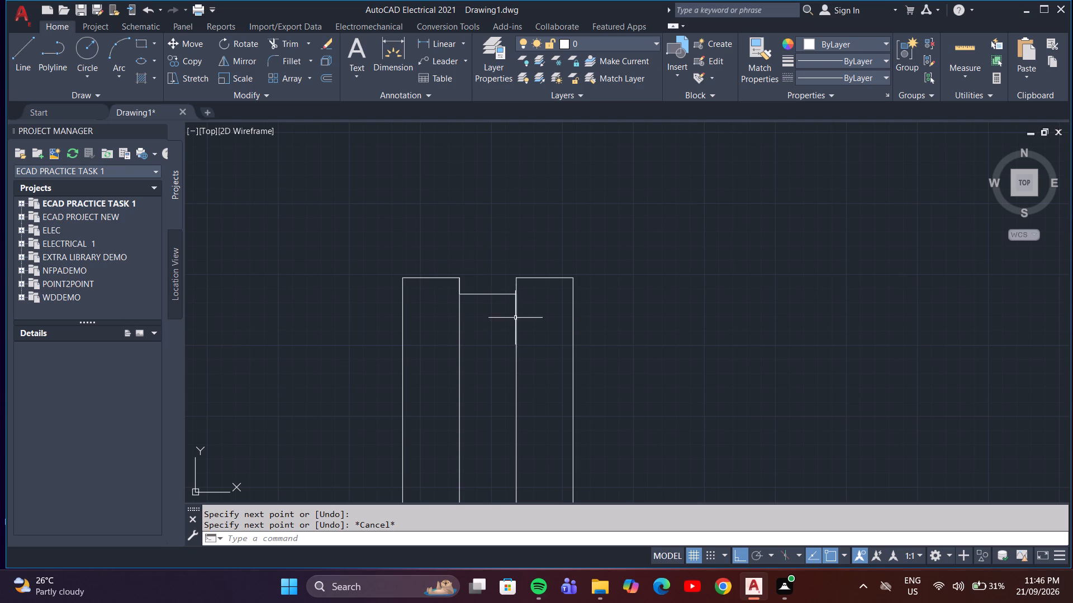
scroll(623, 285, down, 3)
middle_drag(703, 324, 327, 261)
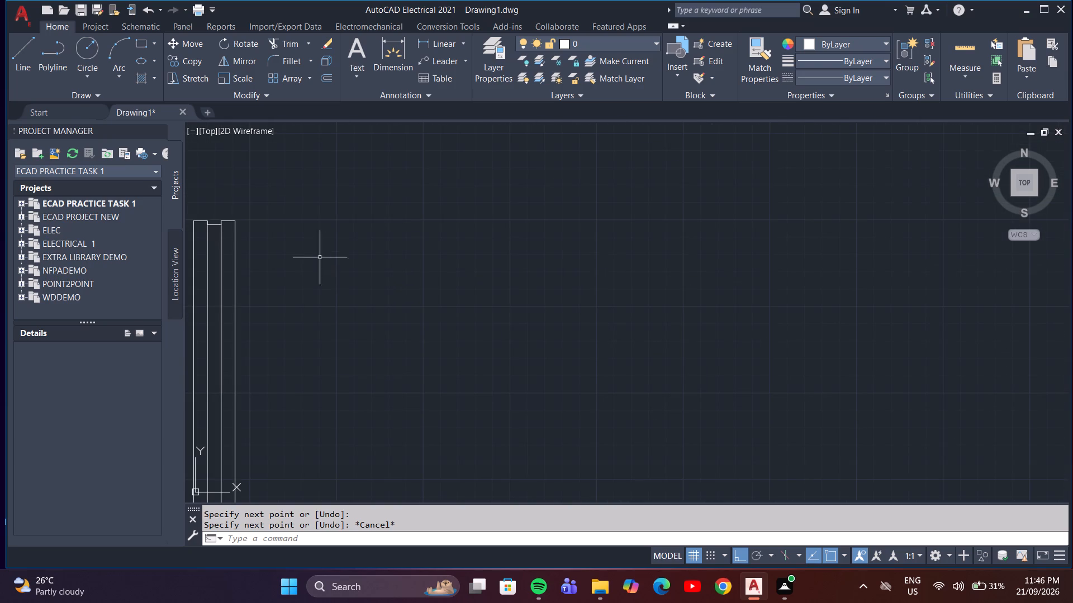
middle_drag(239, 265, 307, 283)
click(302, 245)
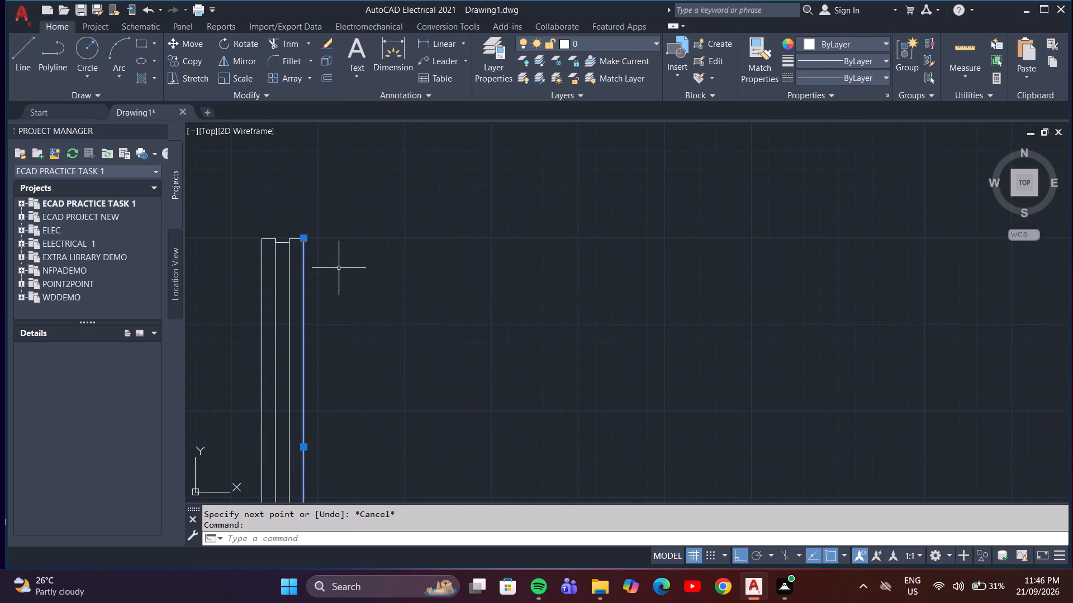
key(Delete)
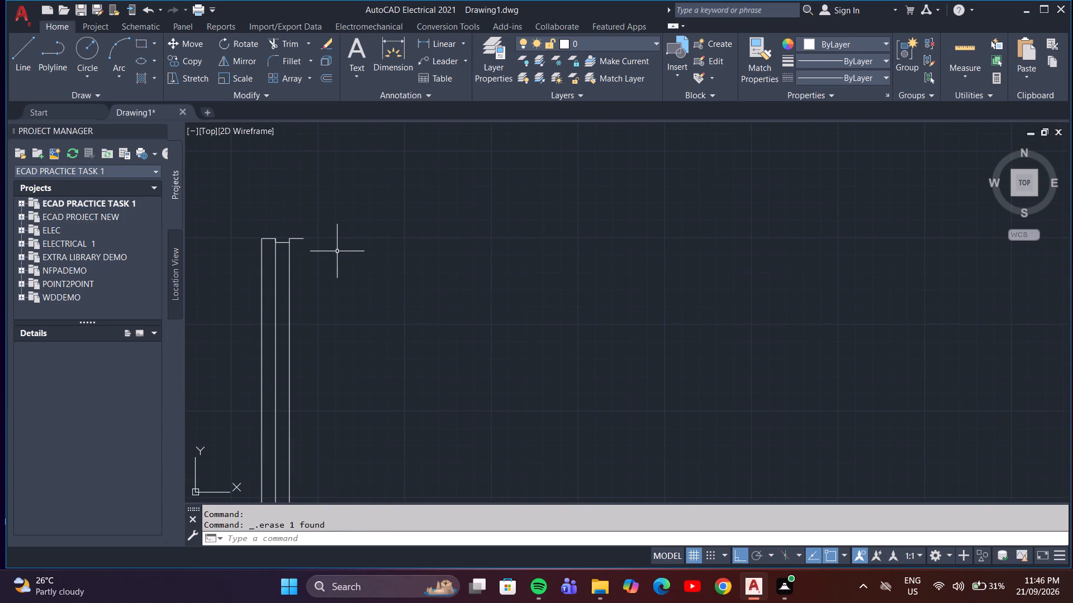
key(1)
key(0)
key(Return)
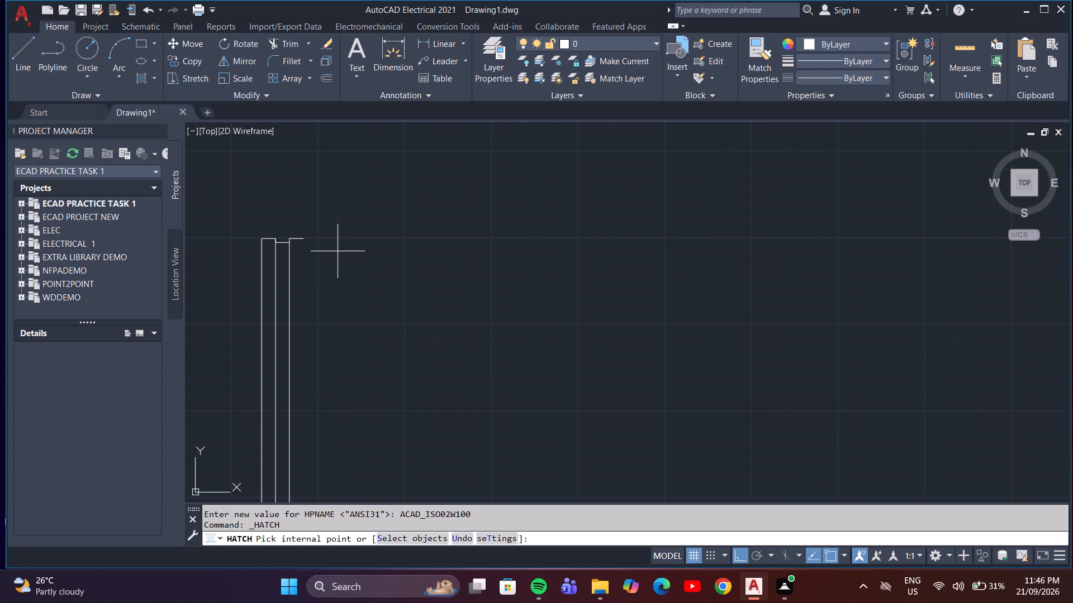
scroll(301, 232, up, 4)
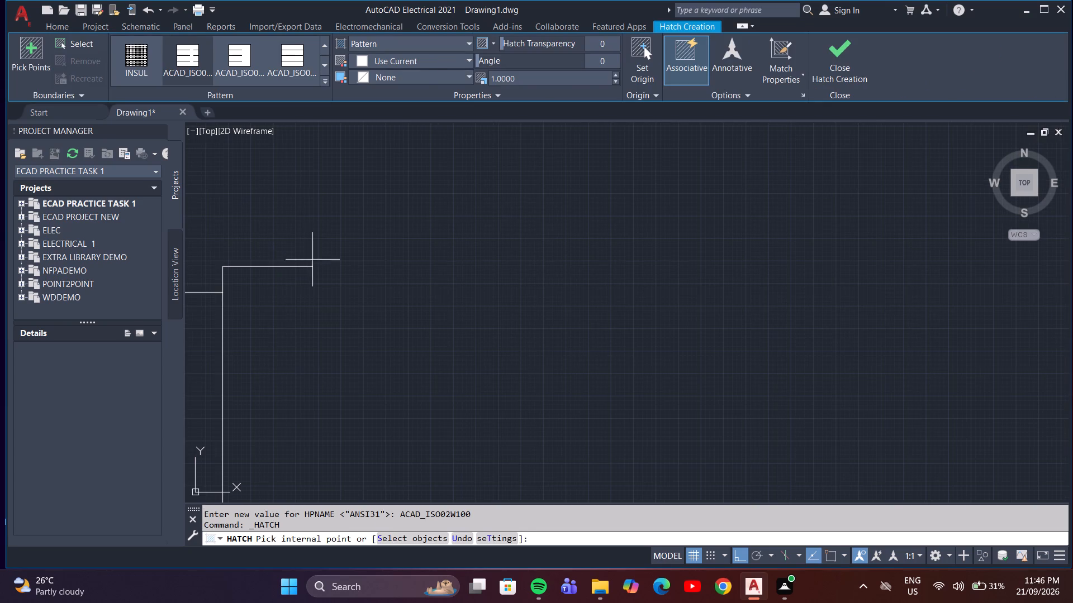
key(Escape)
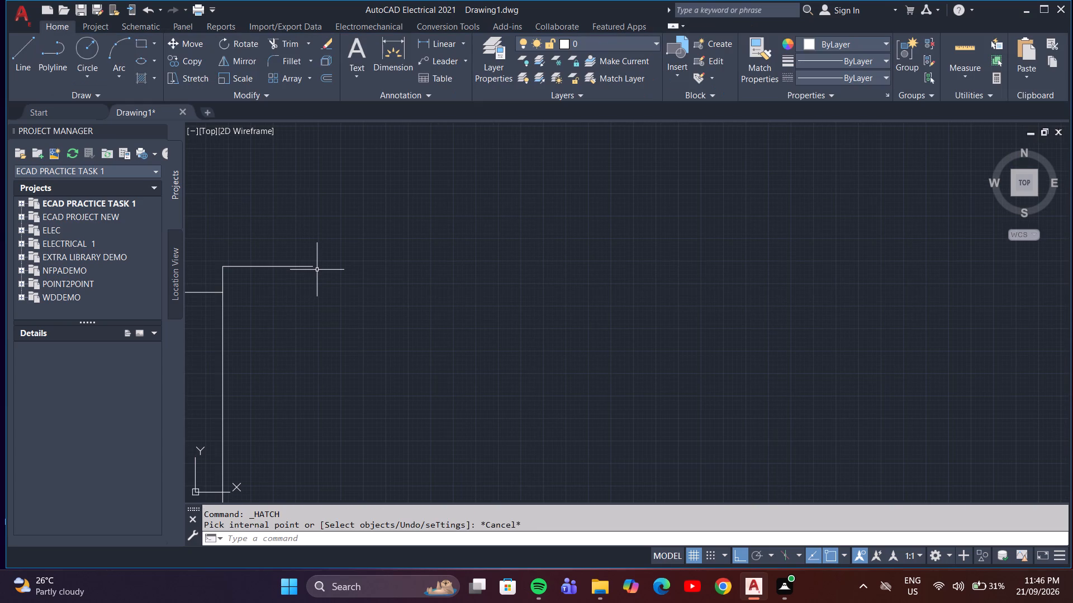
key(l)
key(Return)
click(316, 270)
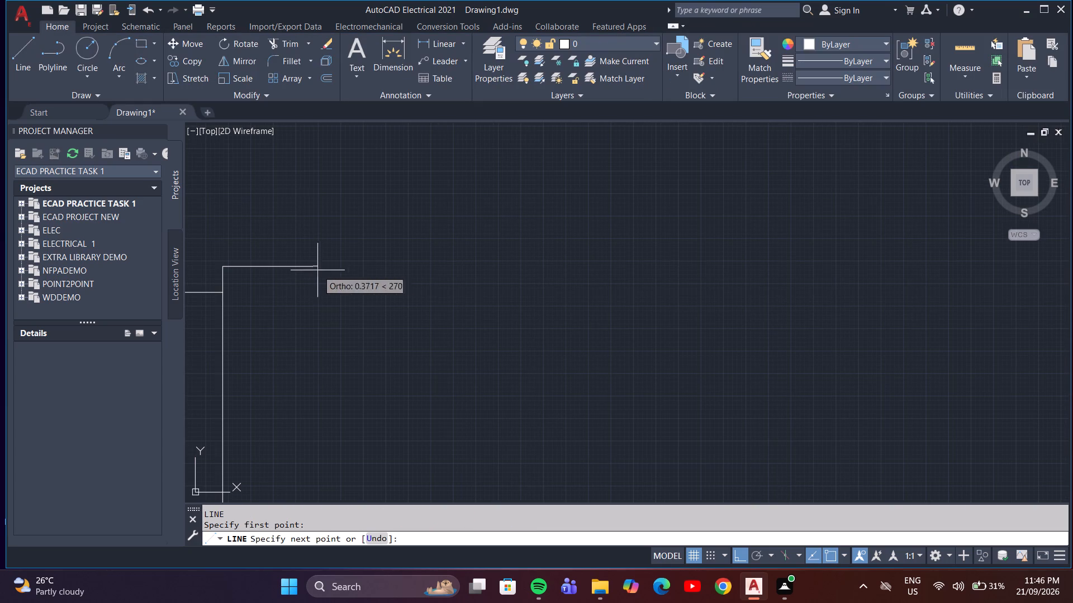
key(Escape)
Draw a 10-unit horizontal line in the positive X direction from the open outer end of the notched top.
scroll(324, 272, up, 3)
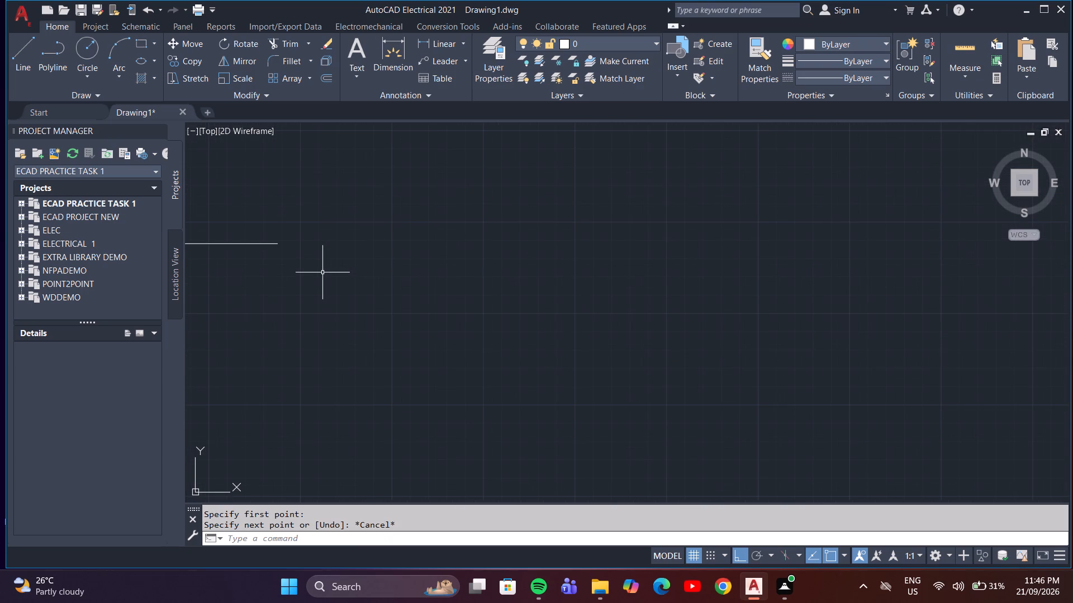
key(space)
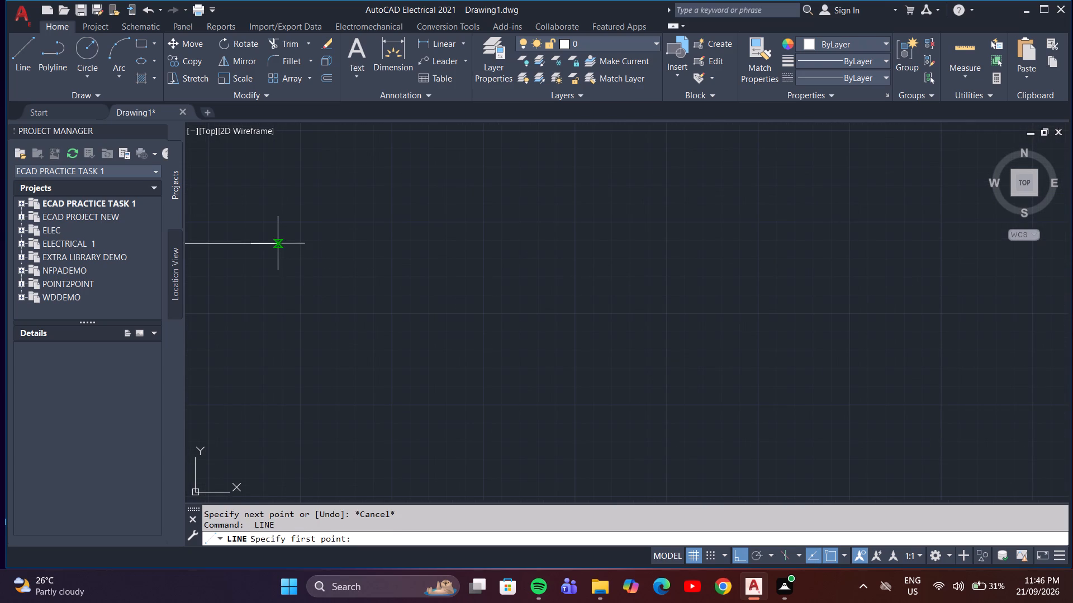
scroll(277, 245, up, 5)
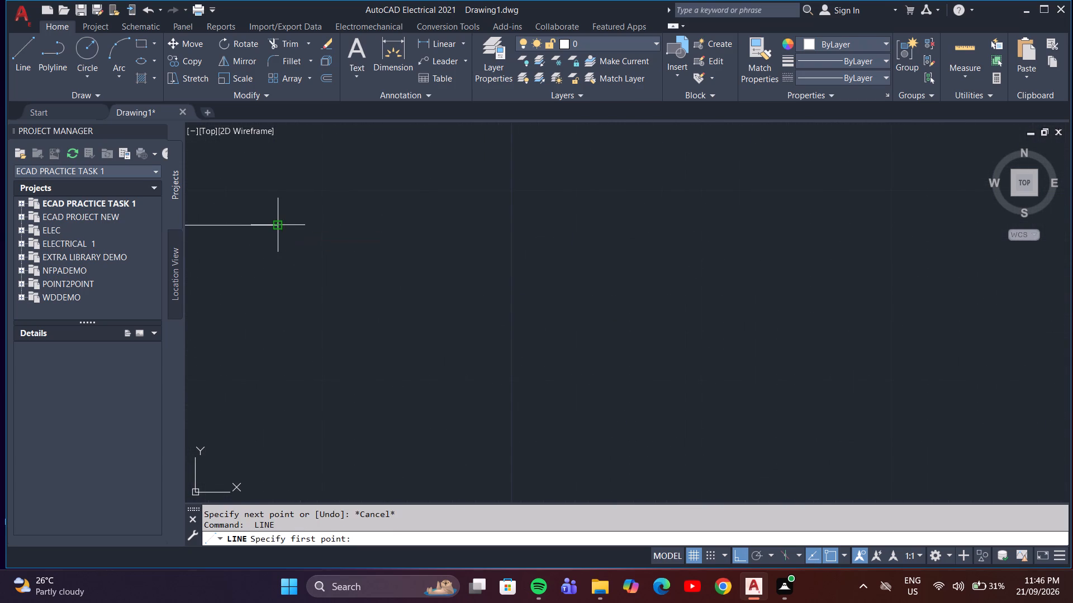
click(278, 224)
key(1)
key(0)
key(Return)
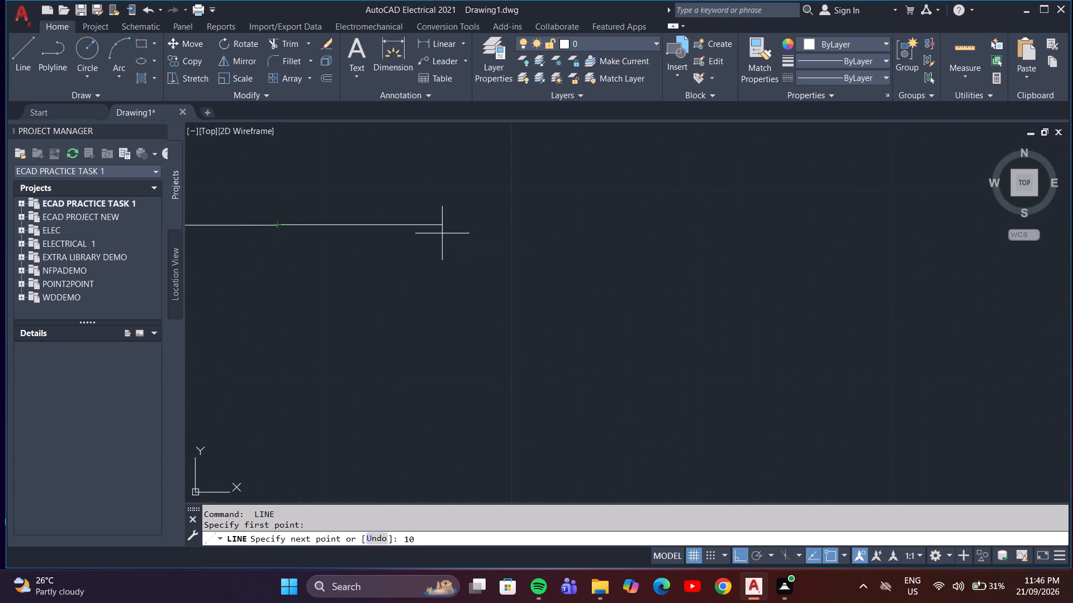
Continue the line vertically down from the new outer corner to slightly below the other vertical lines' bottom ends, ending it there.
scroll(430, 344, down, 3)
scroll(787, 379, down, 3)
middle_drag(768, 376, 510, 269)
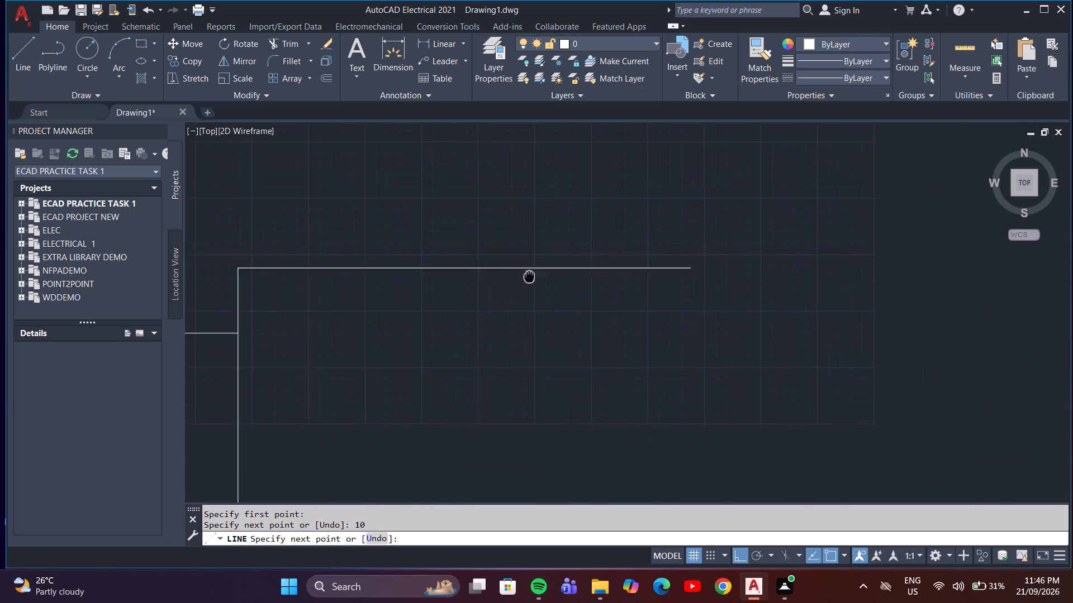
middle_drag(510, 269, 472, 257)
scroll(600, 347, down, 4)
middle_drag(607, 437, 559, 207)
scroll(568, 301, down, 2)
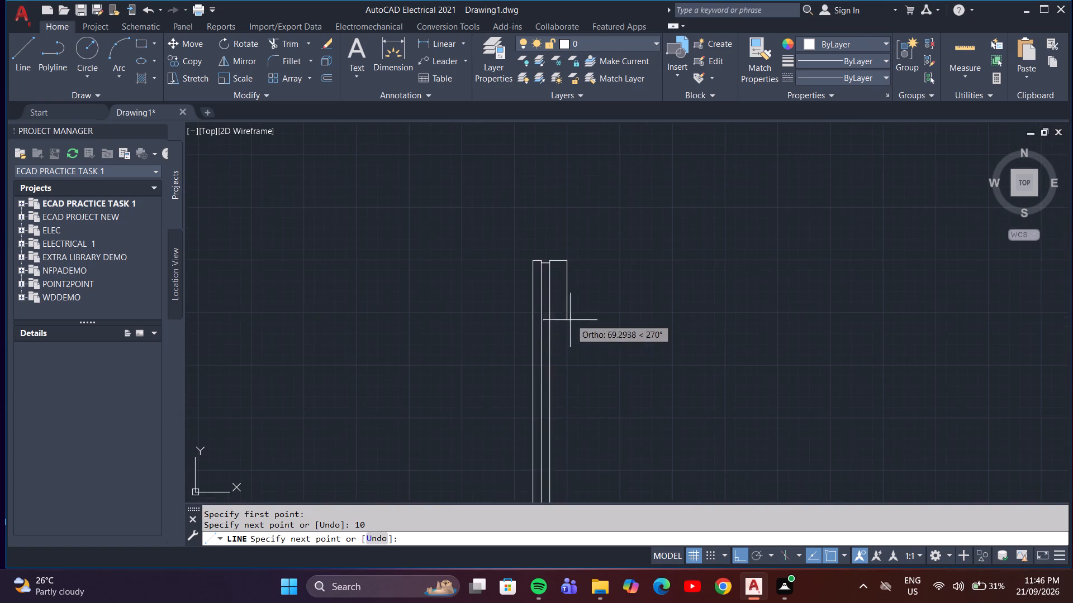
scroll(571, 323, down, 3)
middle_click(579, 427)
click(580, 427)
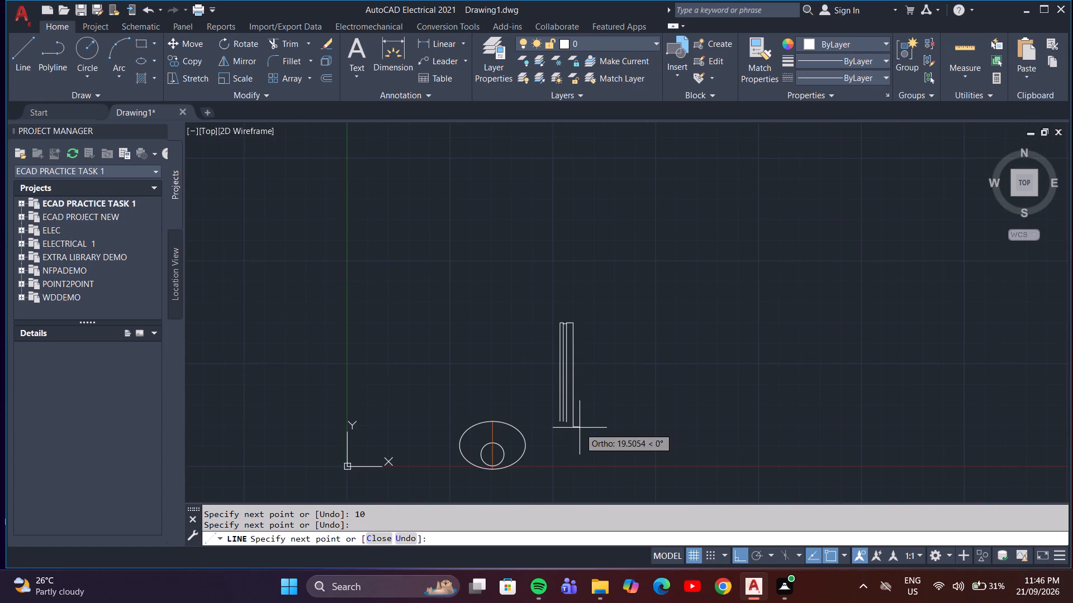
key(Escape)
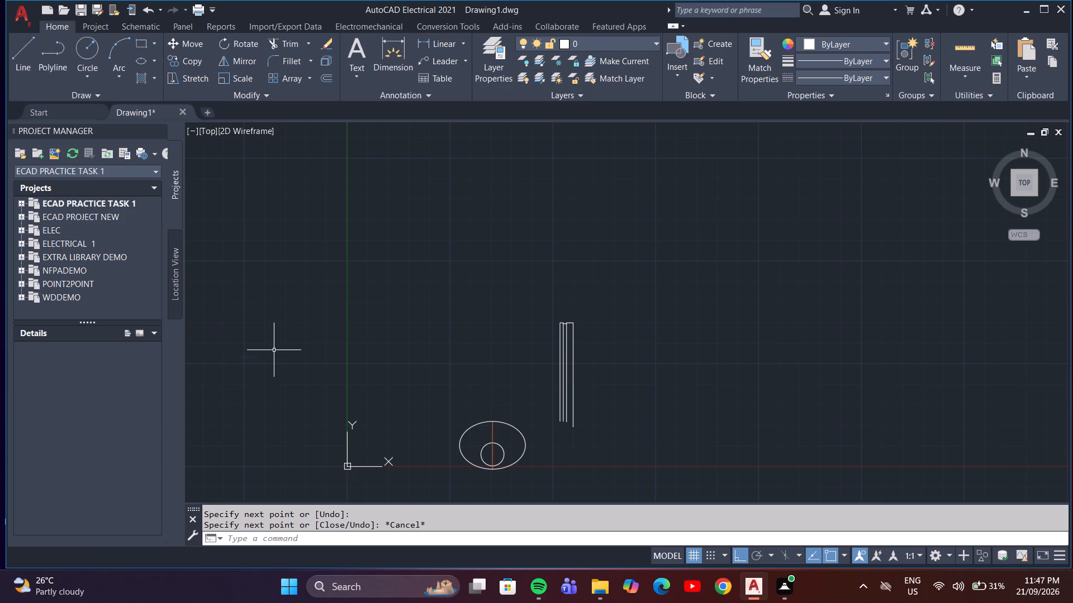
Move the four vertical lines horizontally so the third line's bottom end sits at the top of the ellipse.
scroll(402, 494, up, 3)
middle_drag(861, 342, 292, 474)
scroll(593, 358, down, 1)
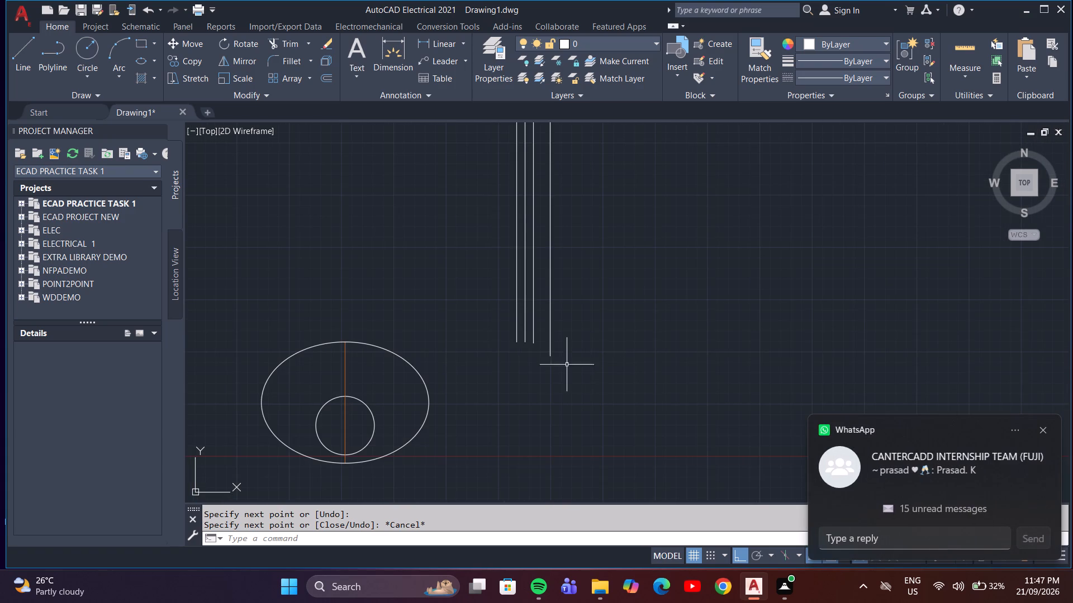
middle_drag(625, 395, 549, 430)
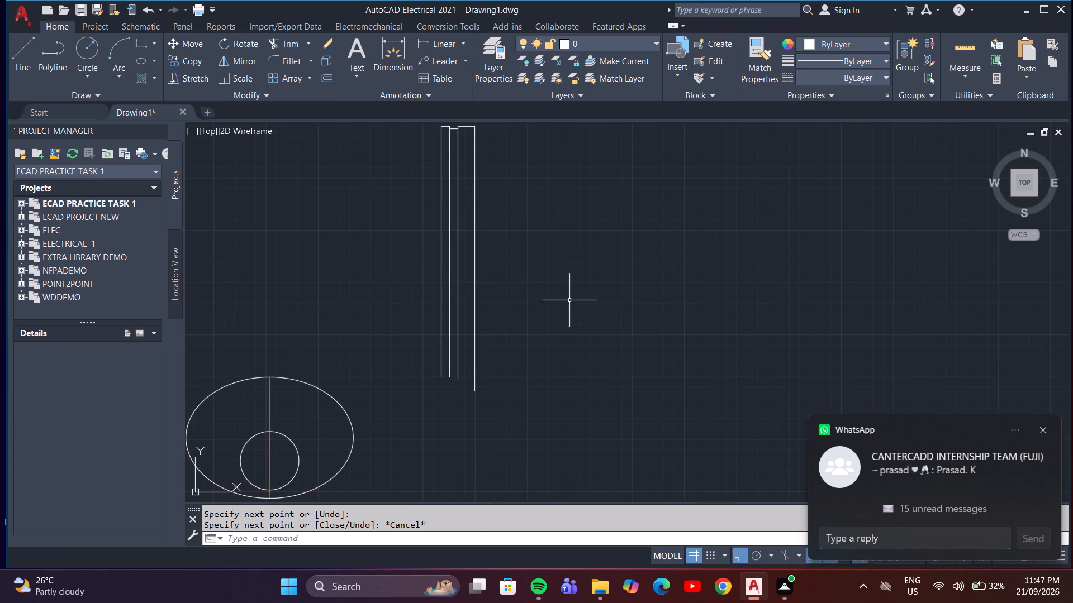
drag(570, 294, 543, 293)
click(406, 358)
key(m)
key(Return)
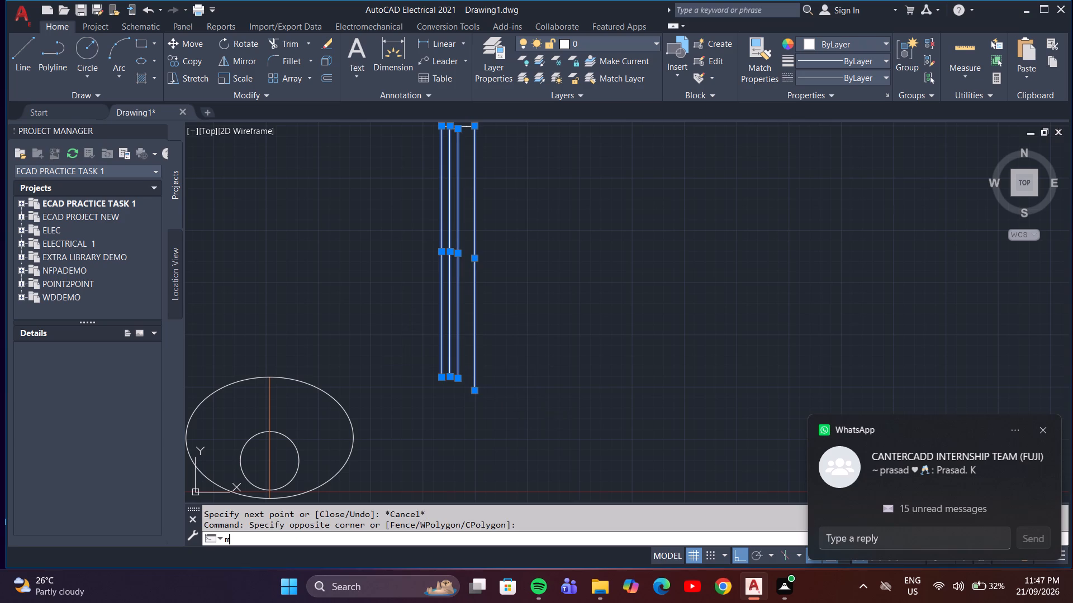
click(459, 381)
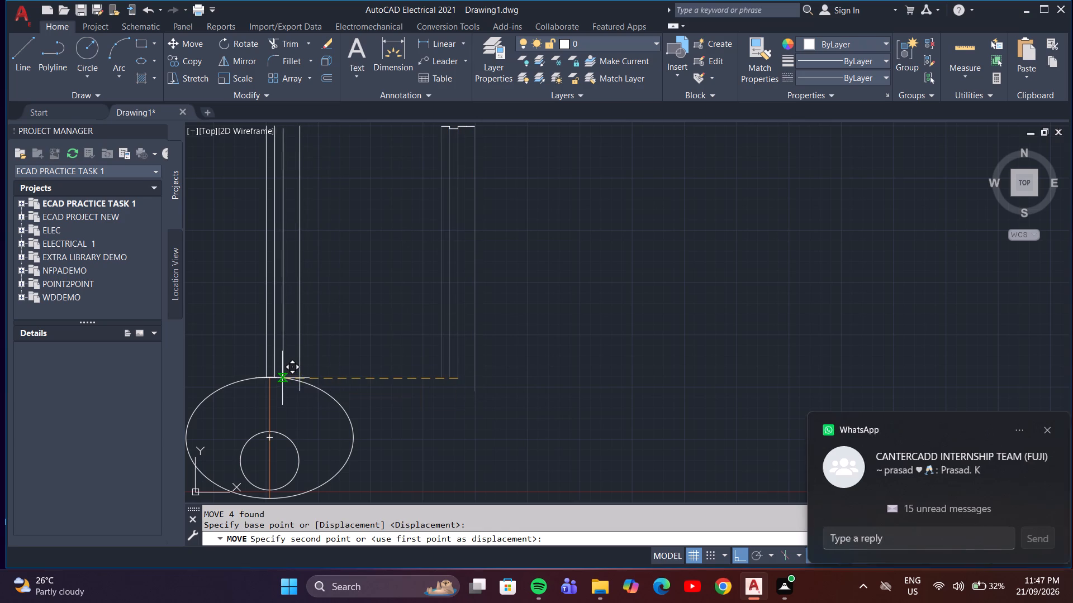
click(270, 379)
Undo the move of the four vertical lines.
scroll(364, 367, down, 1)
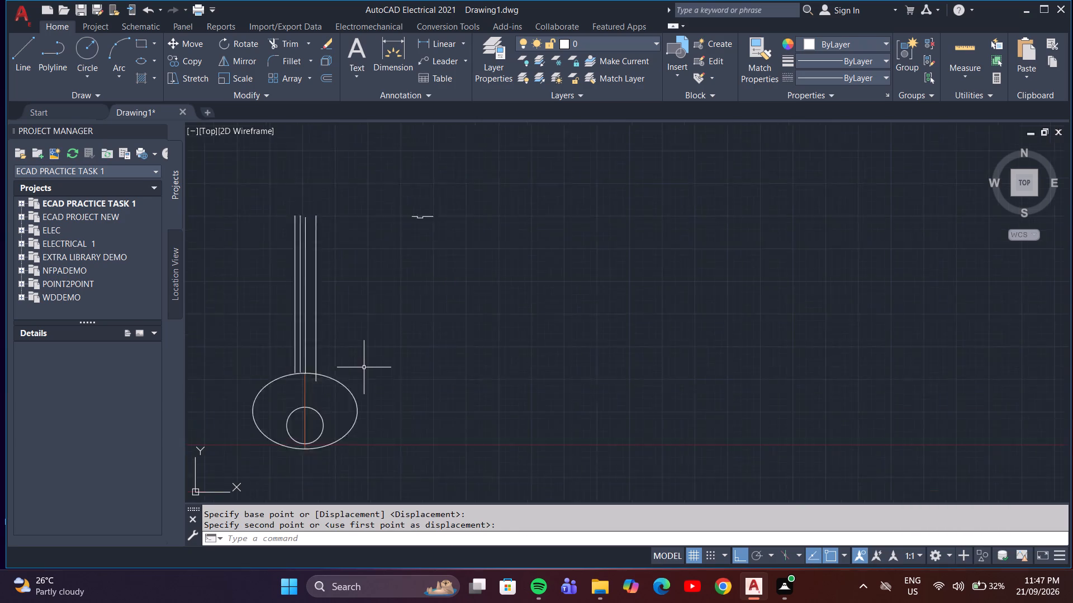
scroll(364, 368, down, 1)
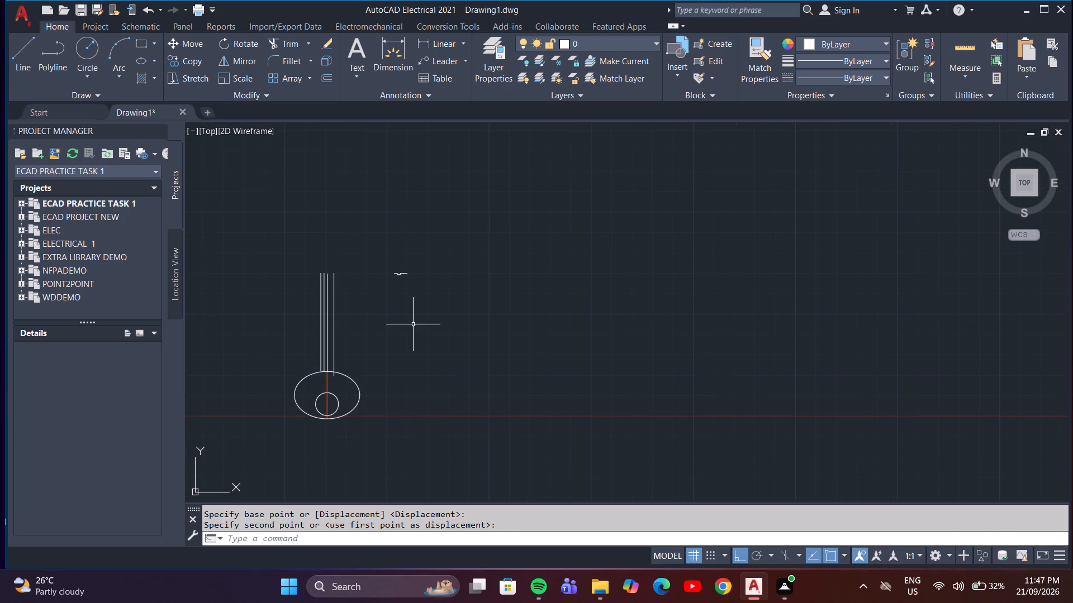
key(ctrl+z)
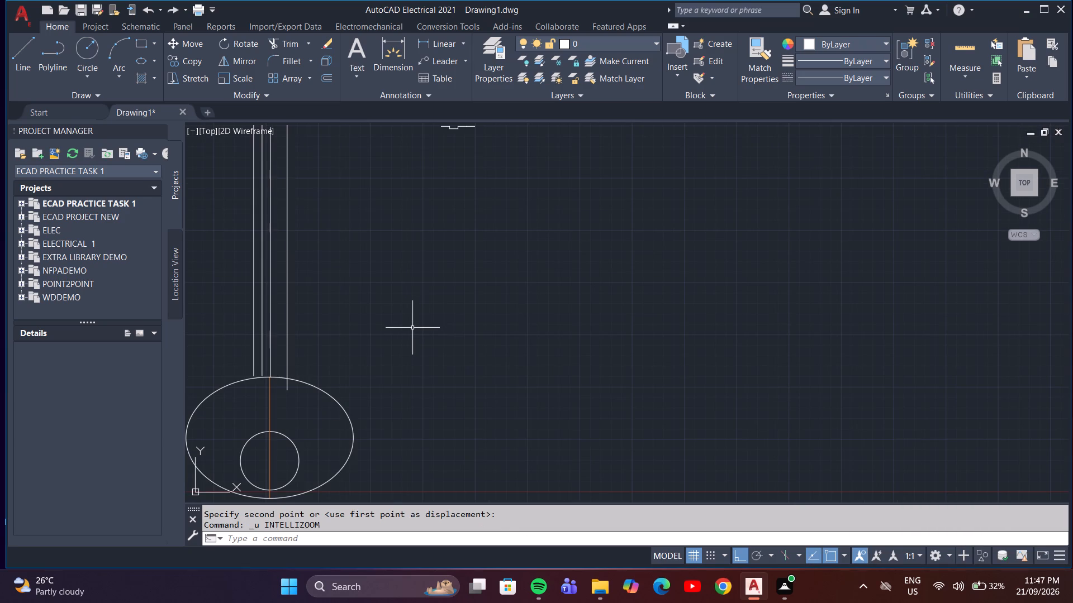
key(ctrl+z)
Move the entire neck, including its notched top, horizontally so the second vertical line's bottom end meets the ellipse near its top.
scroll(533, 327, down, 2)
click(556, 212)
click(462, 298)
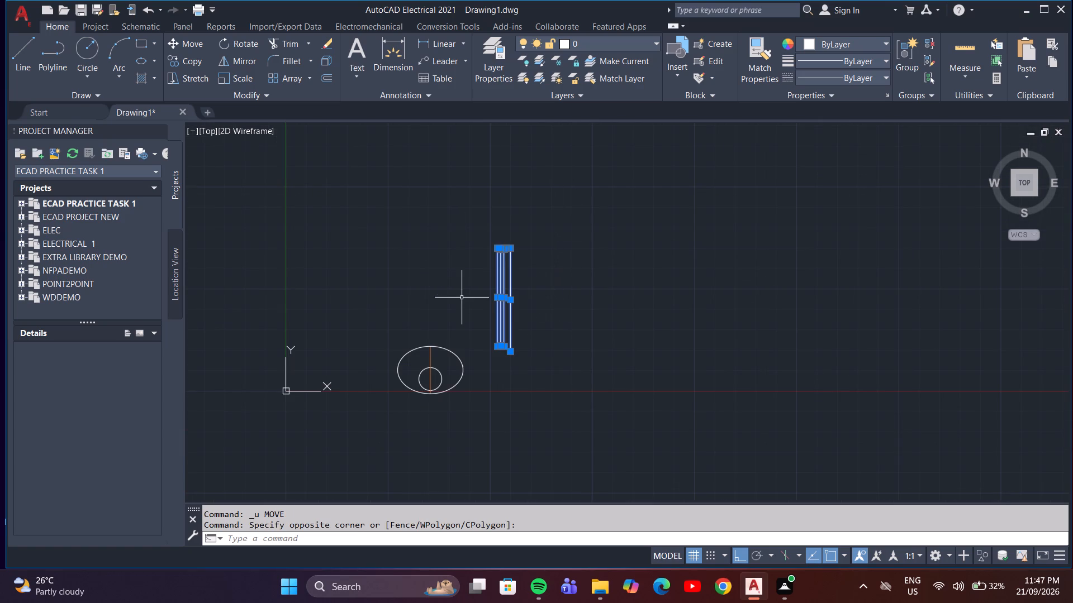
key(m)
key(Return)
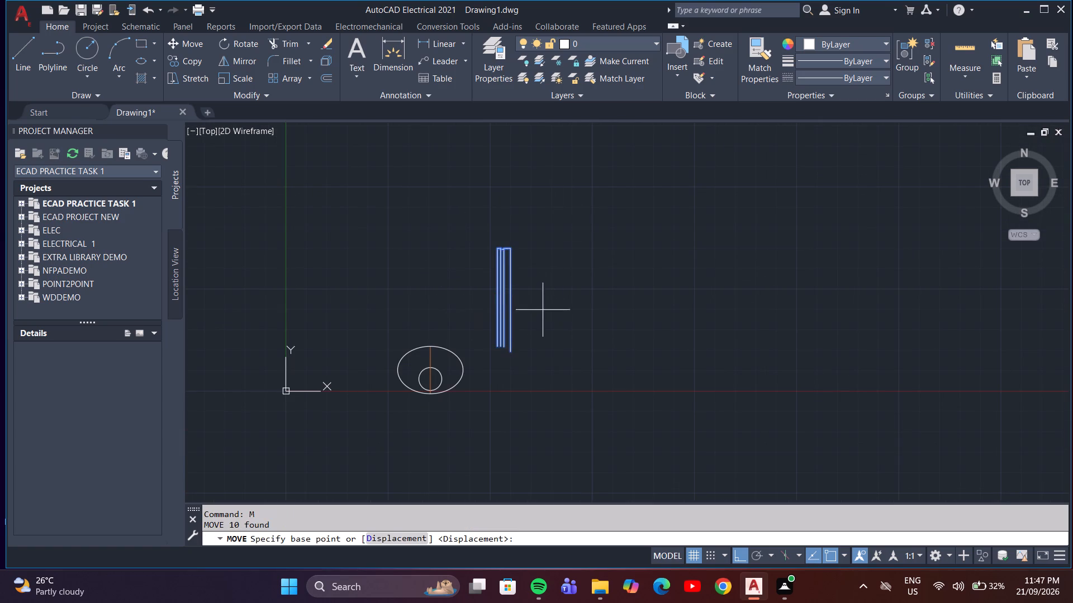
scroll(499, 350, up, 2)
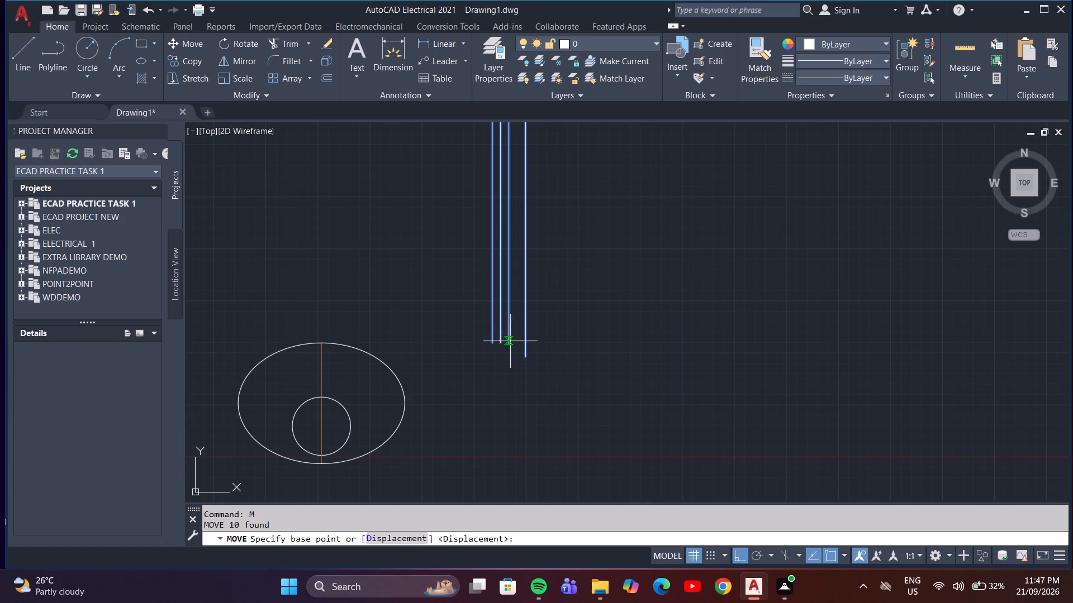
click(502, 342)
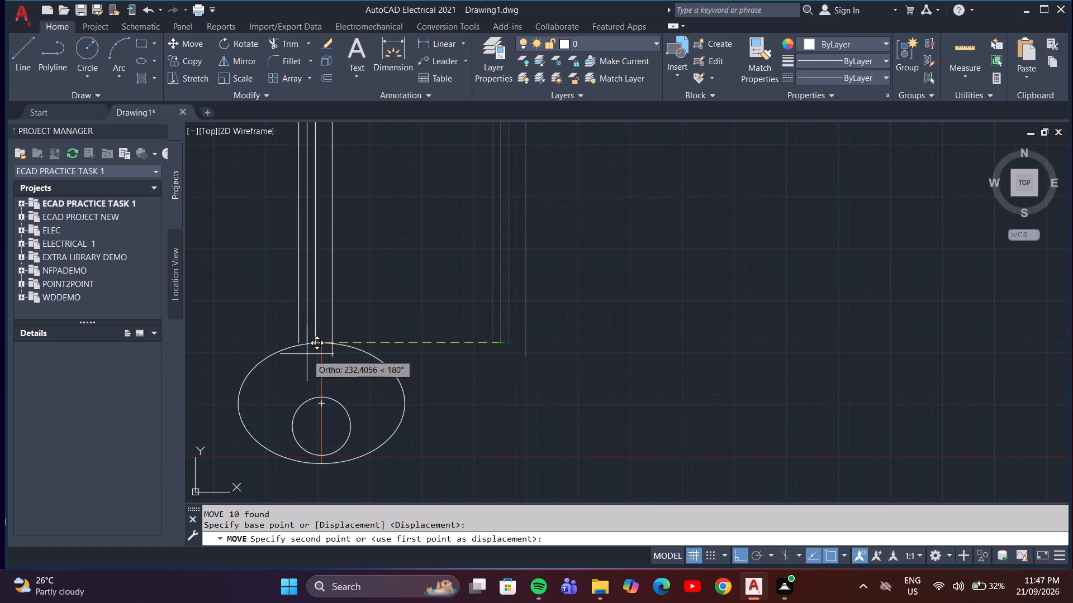
scroll(315, 347, up, 4)
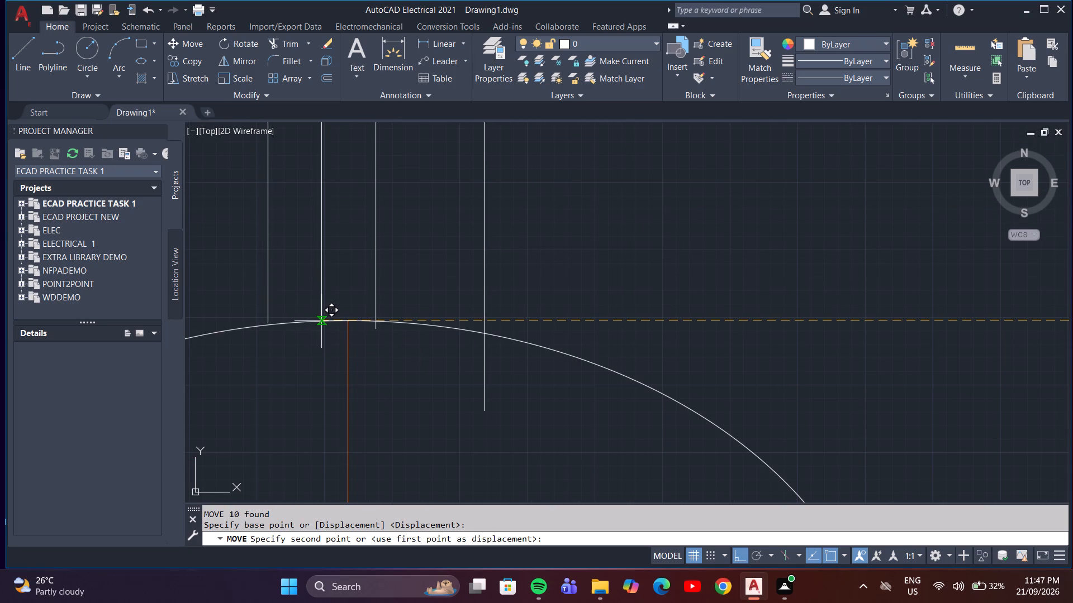
click(323, 322)
Trim the ends of the third and fourth vertical lines that extend inside the ellipse.
scroll(379, 375, down, 1)
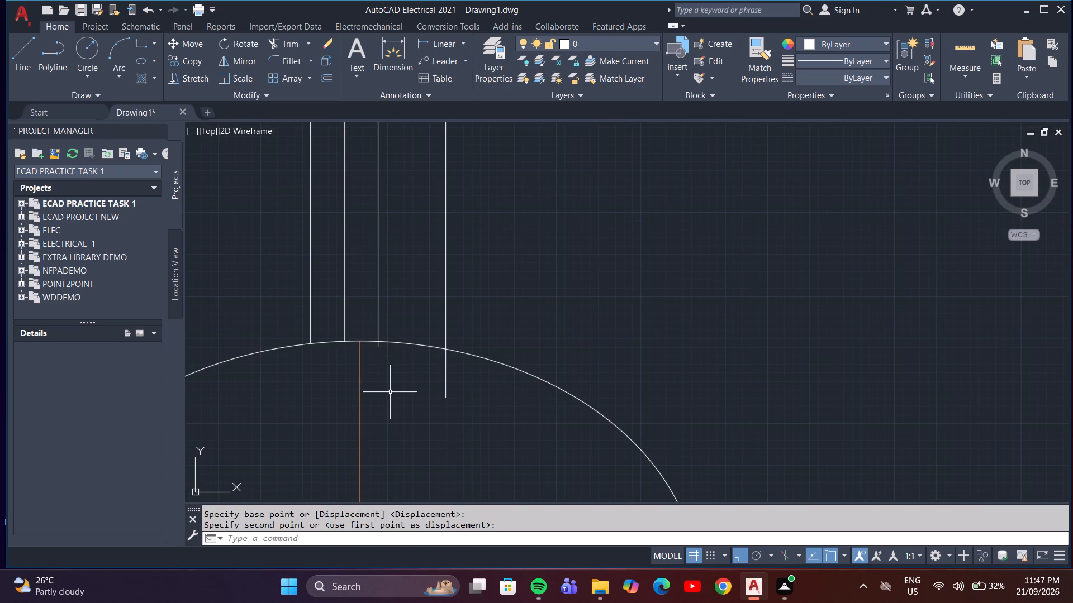
scroll(345, 339, up, 11)
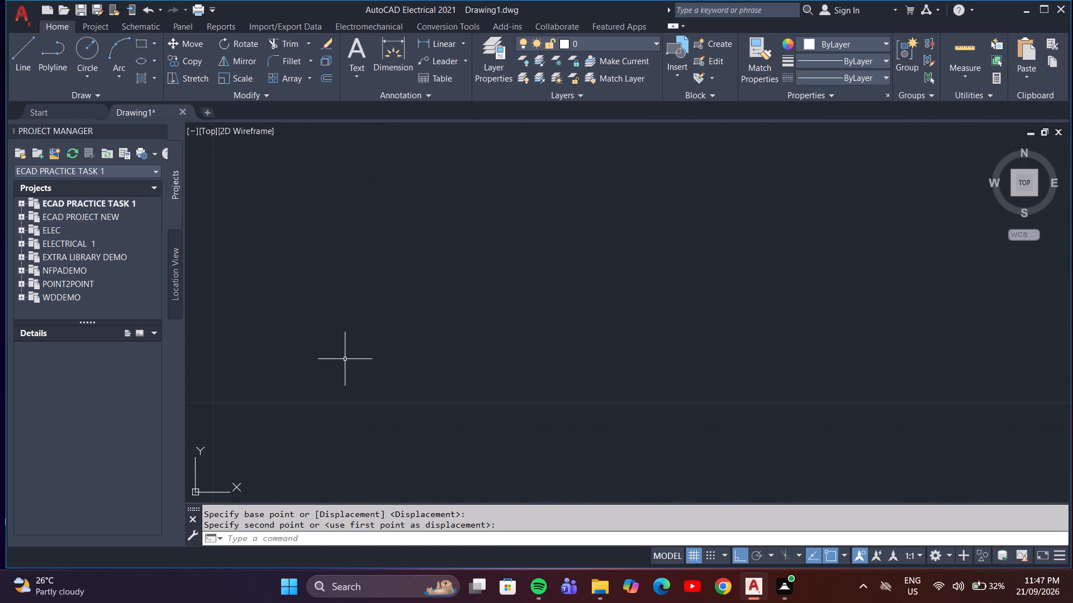
scroll(345, 360, down, 5)
middle_drag(687, 383, 686, 383)
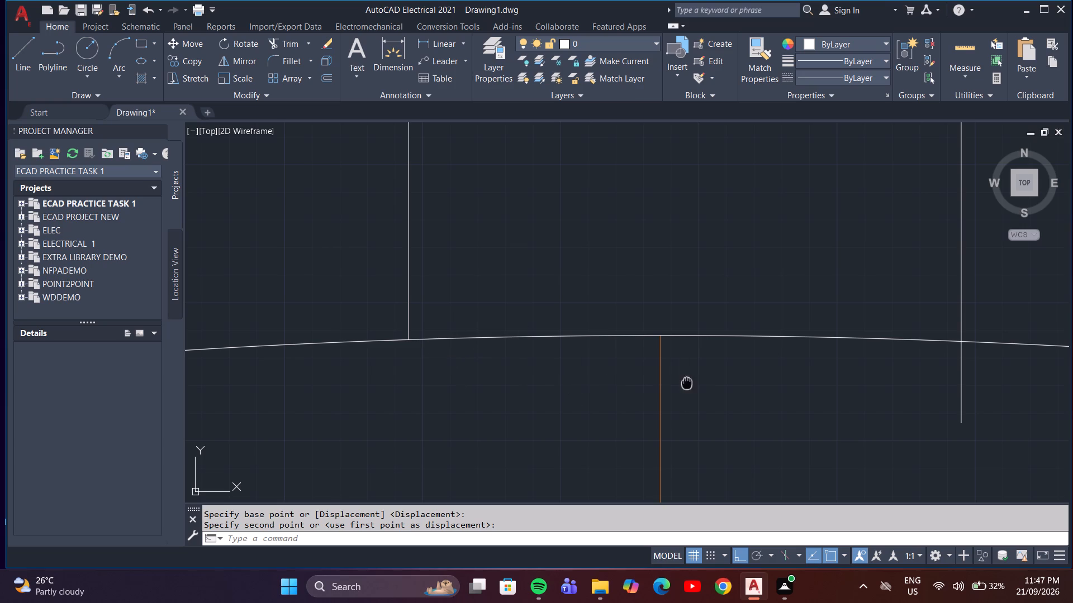
middle_drag(686, 383, 374, 293)
scroll(448, 305, down, 3)
text(tr)
key(Return)
click(497, 309)
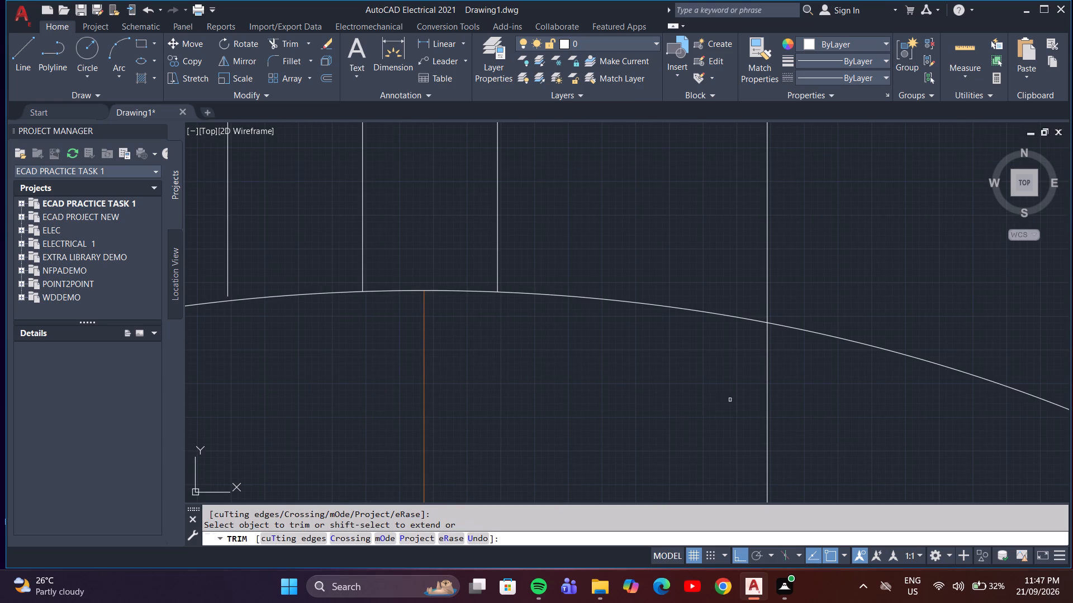
click(768, 392)
Draw a short vertical line from the first vertical line's bottom end down across the ellipse outline.
scroll(585, 379, down, 2)
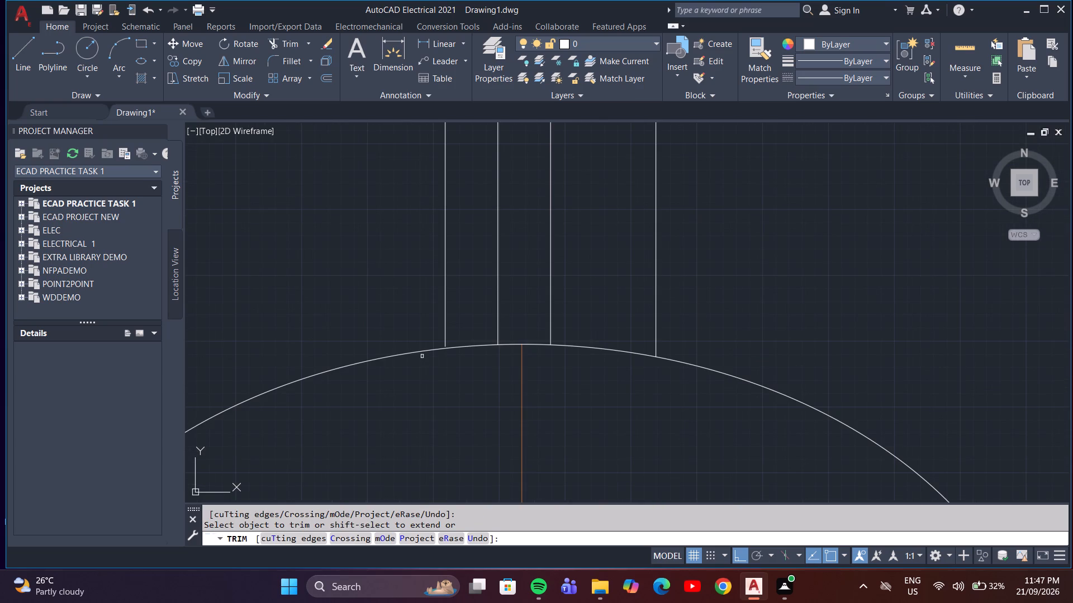
click(20, 61)
scroll(407, 303, up, 5)
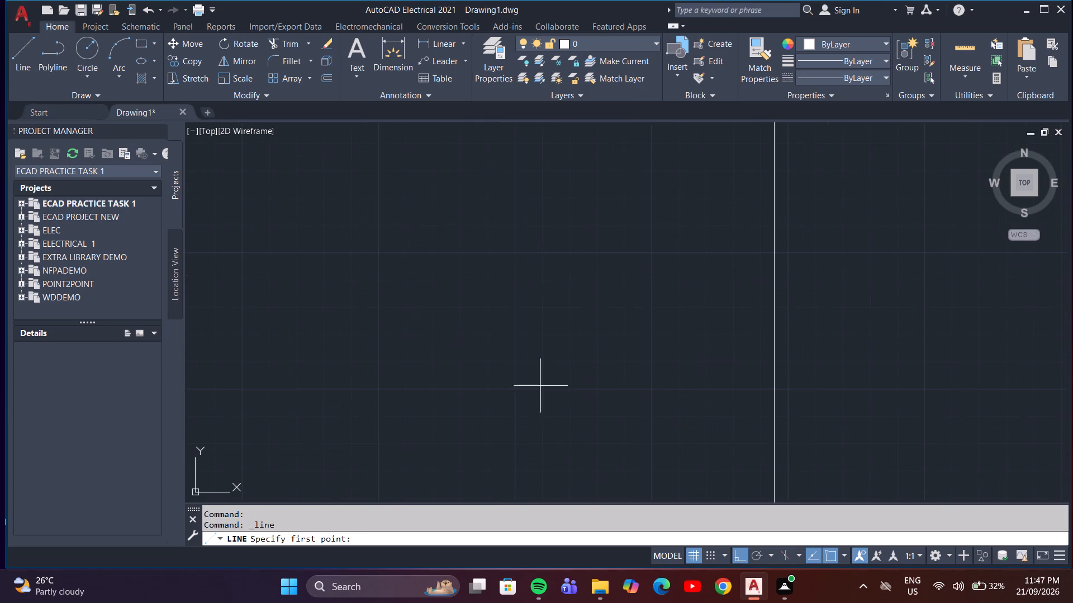
middle_drag(543, 388, 369, 26)
click(602, 357)
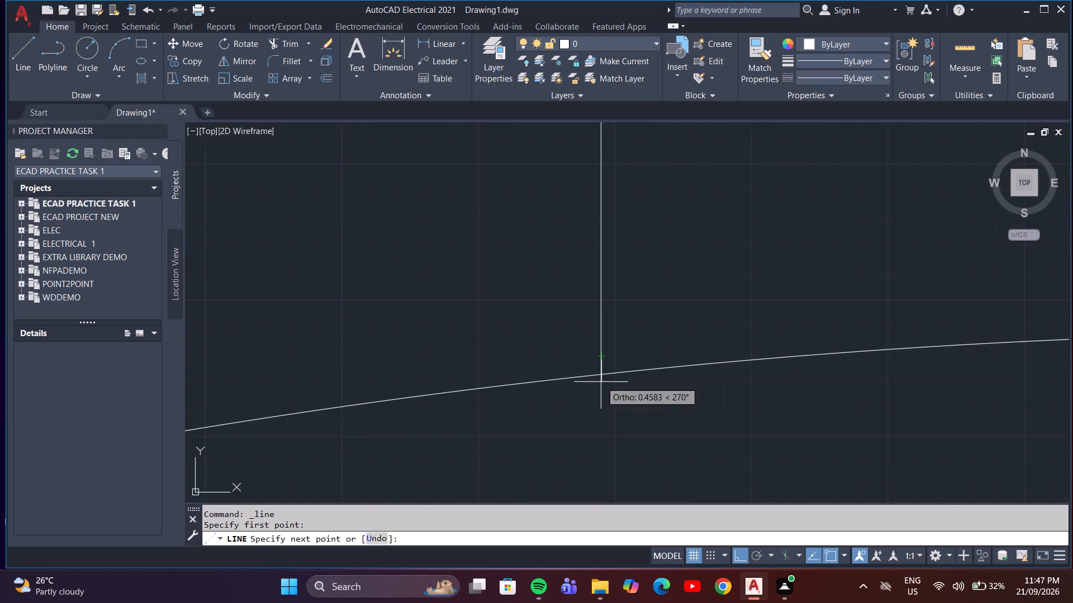
click(602, 422)
middle_drag(669, 400, 561, 405)
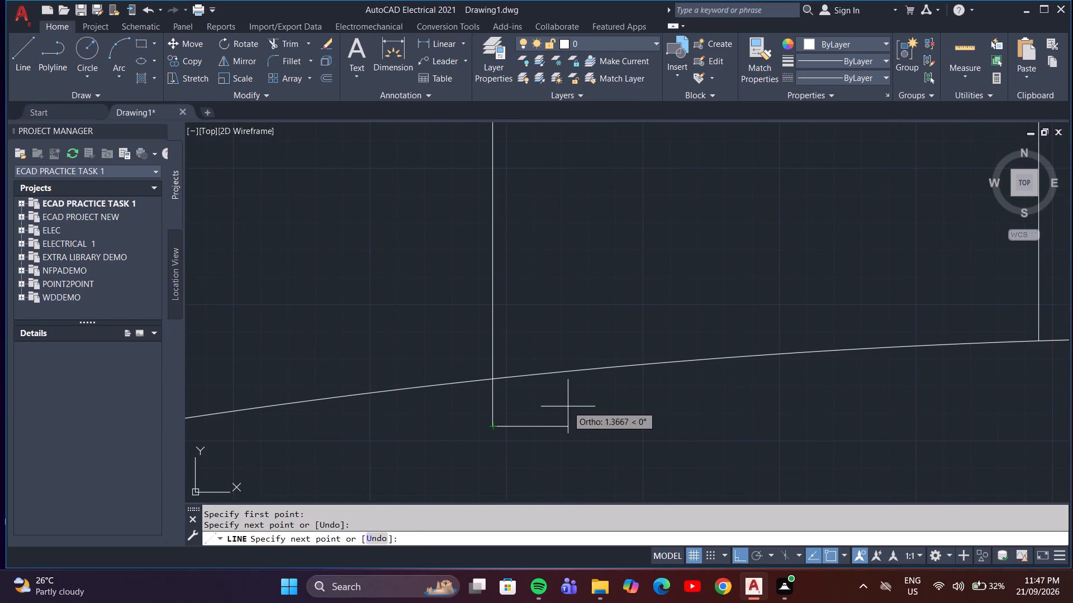
key(Escape)
Draw a short vertical line from the second vertical line's bottom end down across the ellipse outline.
middle_drag(759, 418, 597, 405)
scroll(914, 309, up, 2)
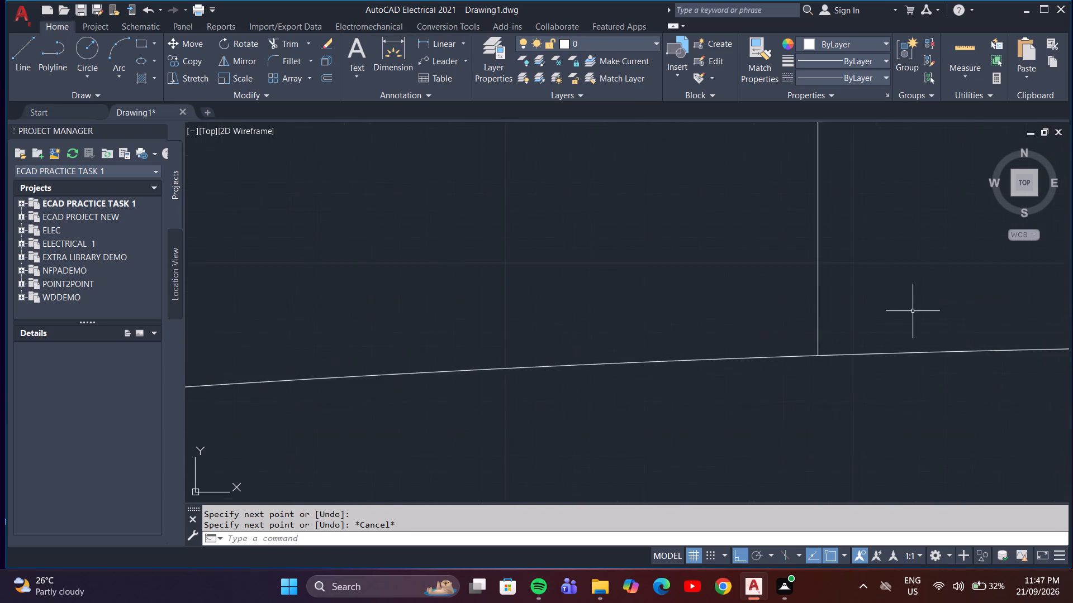
scroll(913, 312, up, 2)
scroll(680, 434, up, 5)
scroll(631, 365, up, 2)
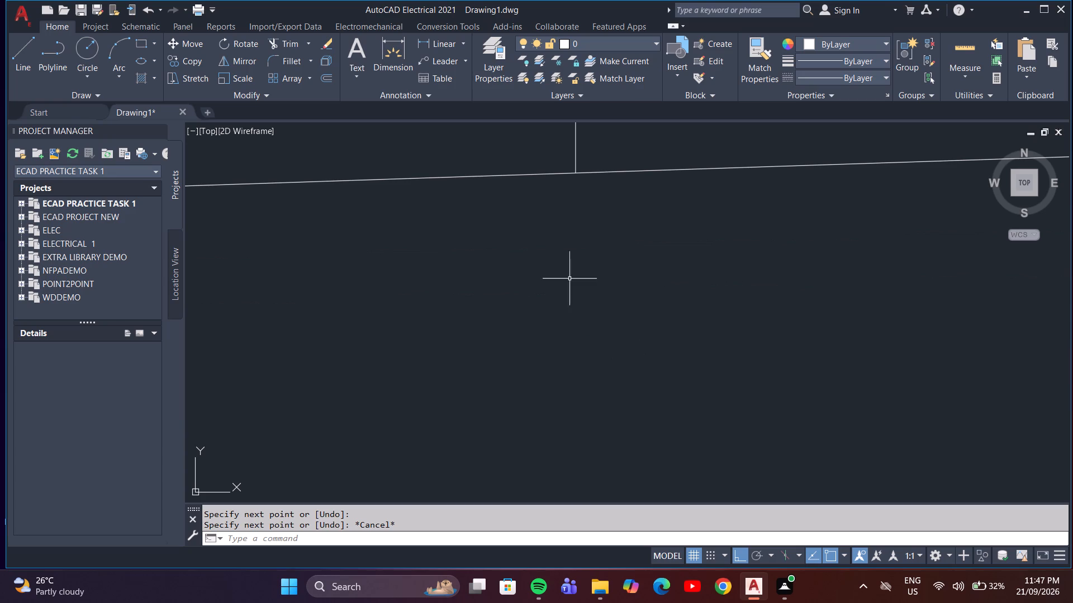
key(l)
key(Return)
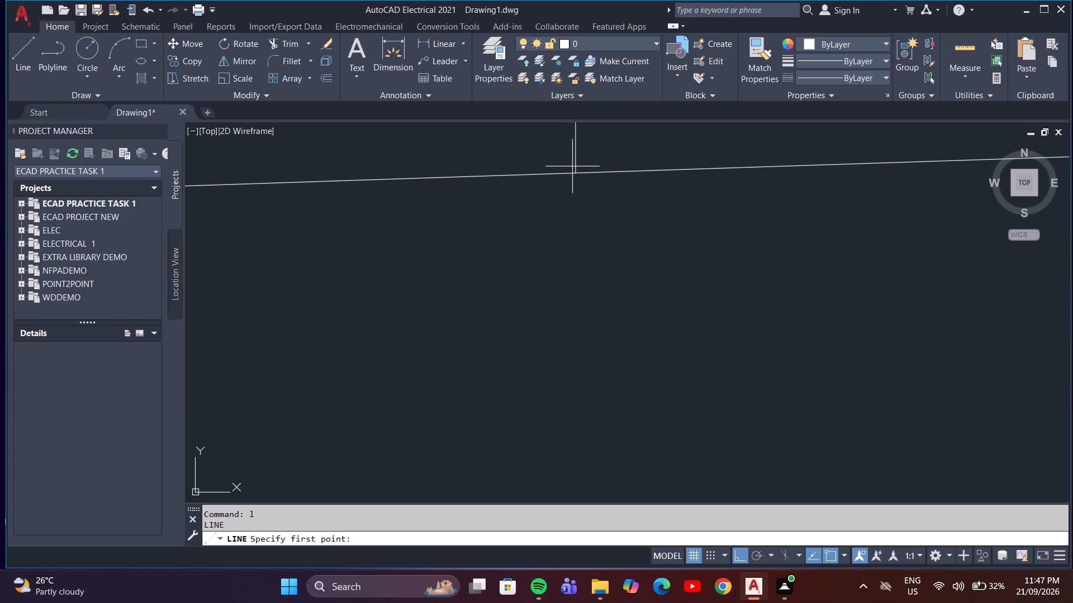
click(577, 171)
click(588, 317)
scroll(587, 317, down, 3)
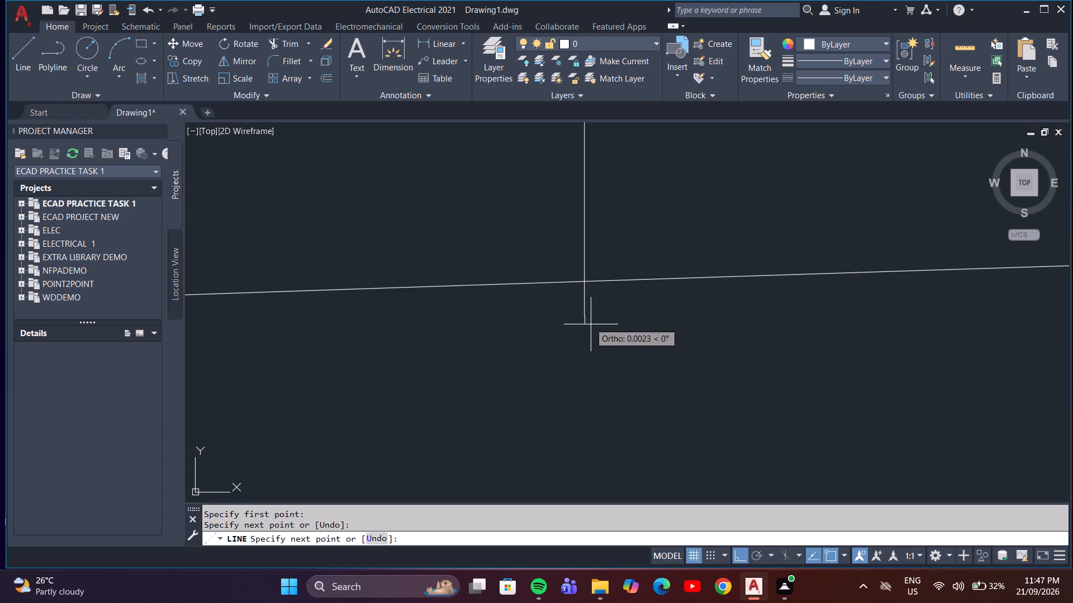
key(Escape)
Trim the part of the first vertical line's extension that projects inside the ellipse.
scroll(600, 382, down, 4)
middle_drag(480, 404, 731, 297)
scroll(710, 303, down, 3)
scroll(576, 356, down, 1)
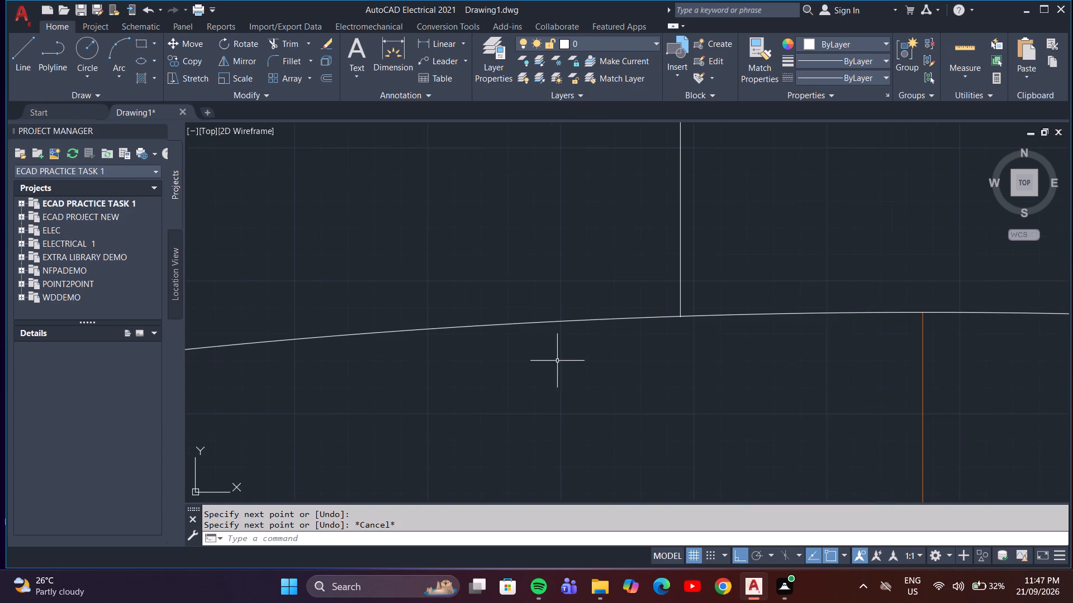
middle_drag(556, 361, 917, 313)
key(t)
key(r)
key(Return)
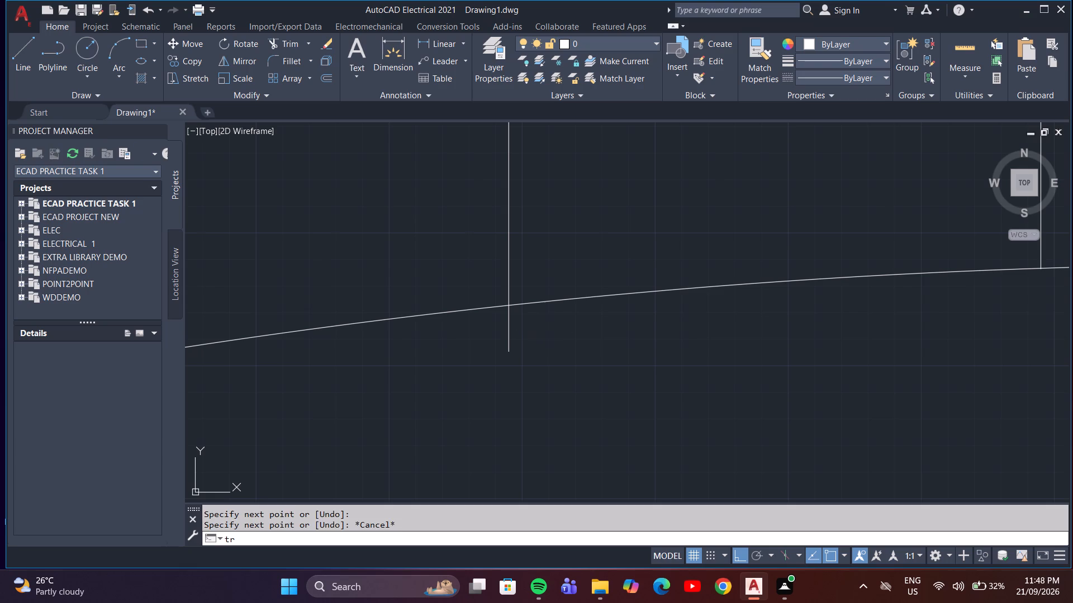
click(491, 328)
click(514, 331)
scroll(678, 343, down, 3)
Trim the part of the second vertical line's extension that projects inside the ellipse.
middle_drag(803, 372, 700, 376)
scroll(668, 335, up, 8)
scroll(529, 252, up, 1)
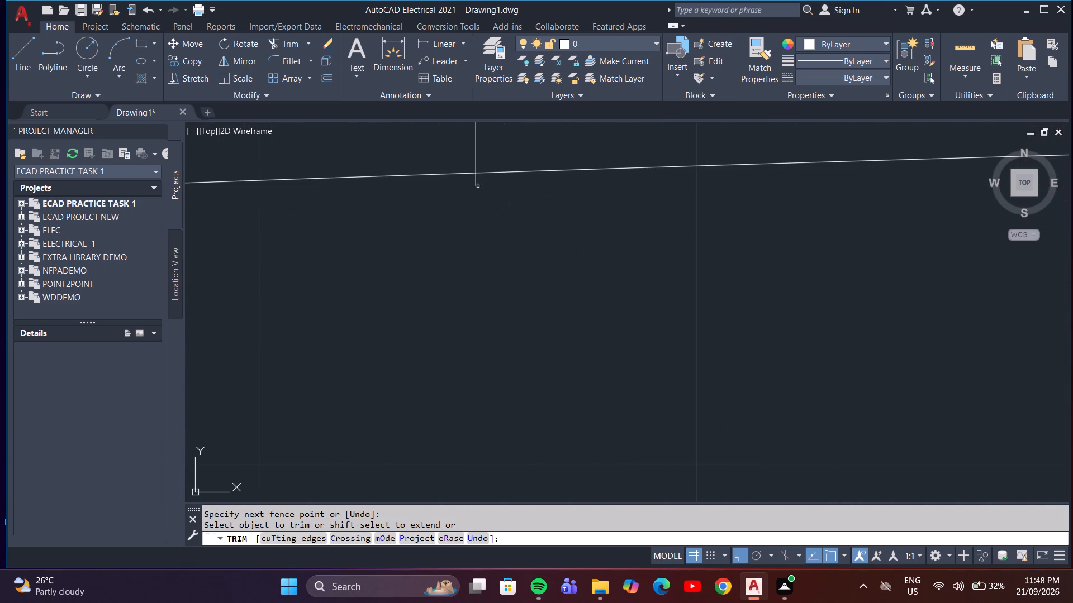
click(475, 185)
scroll(505, 242, down, 14)
middle_drag(592, 318, 558, 432)
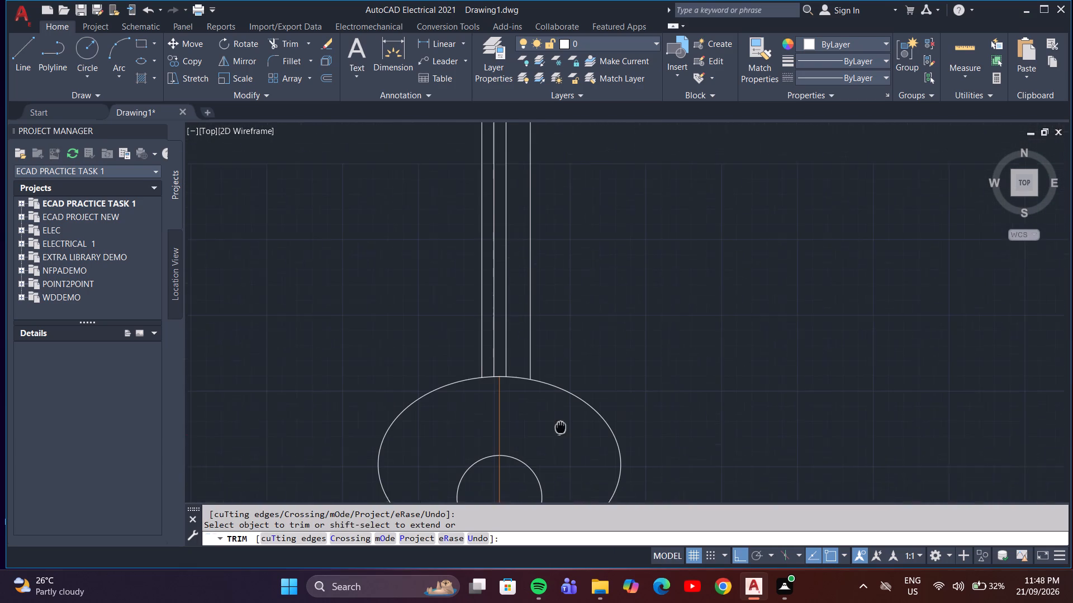
middle_drag(558, 432, 557, 433)
middle_drag(617, 262, 591, 348)
scroll(617, 265, down, 1)
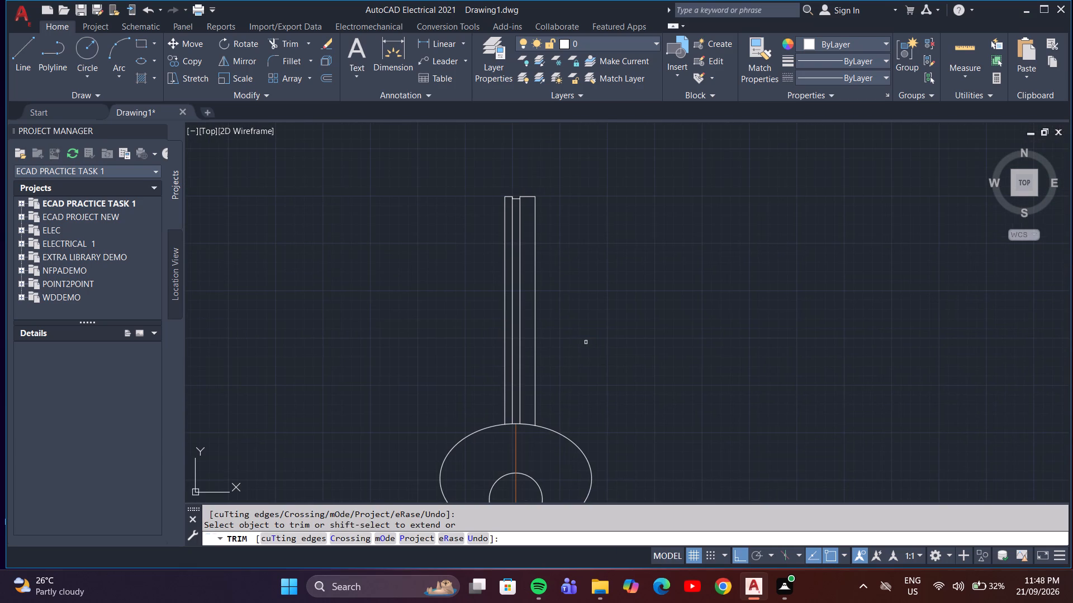
key(Escape)
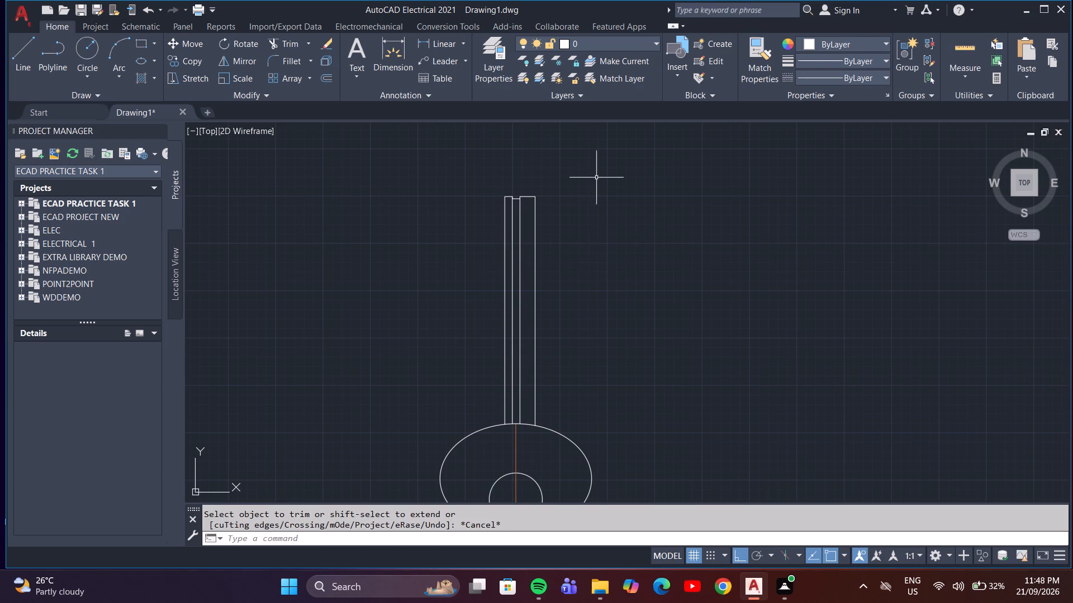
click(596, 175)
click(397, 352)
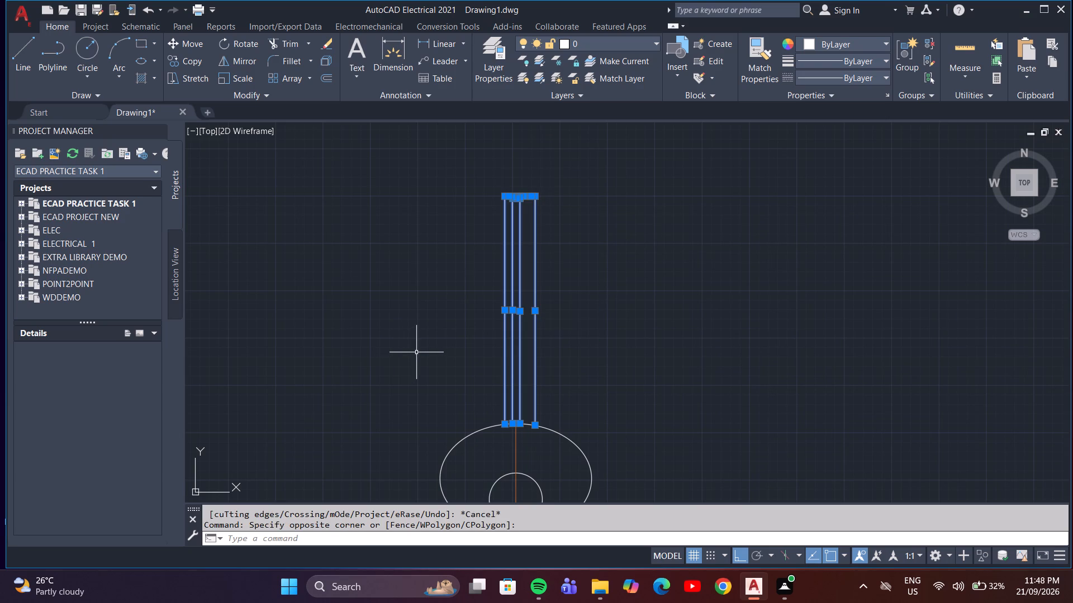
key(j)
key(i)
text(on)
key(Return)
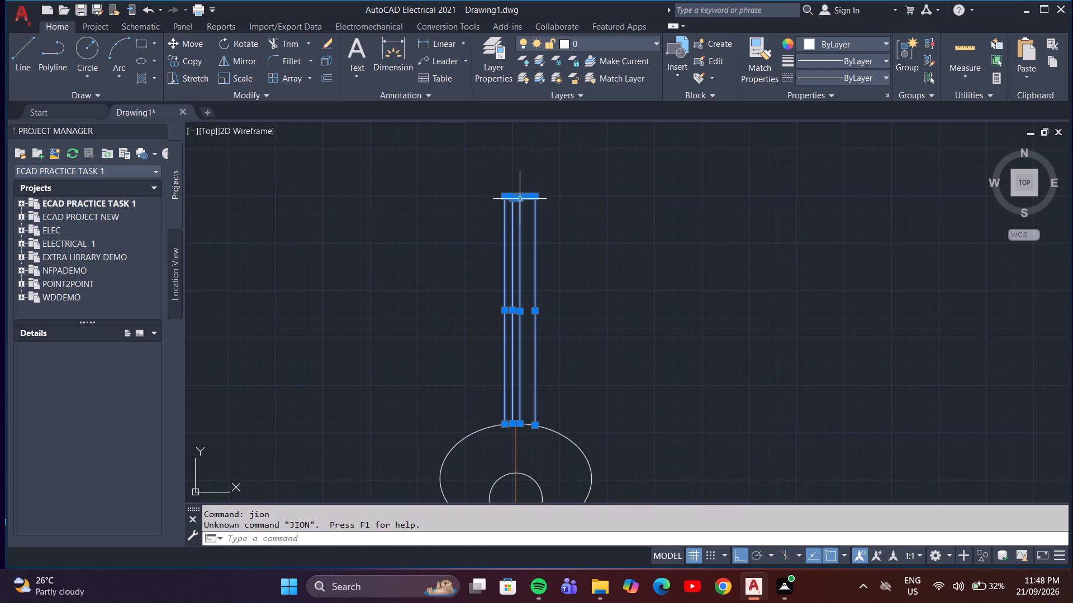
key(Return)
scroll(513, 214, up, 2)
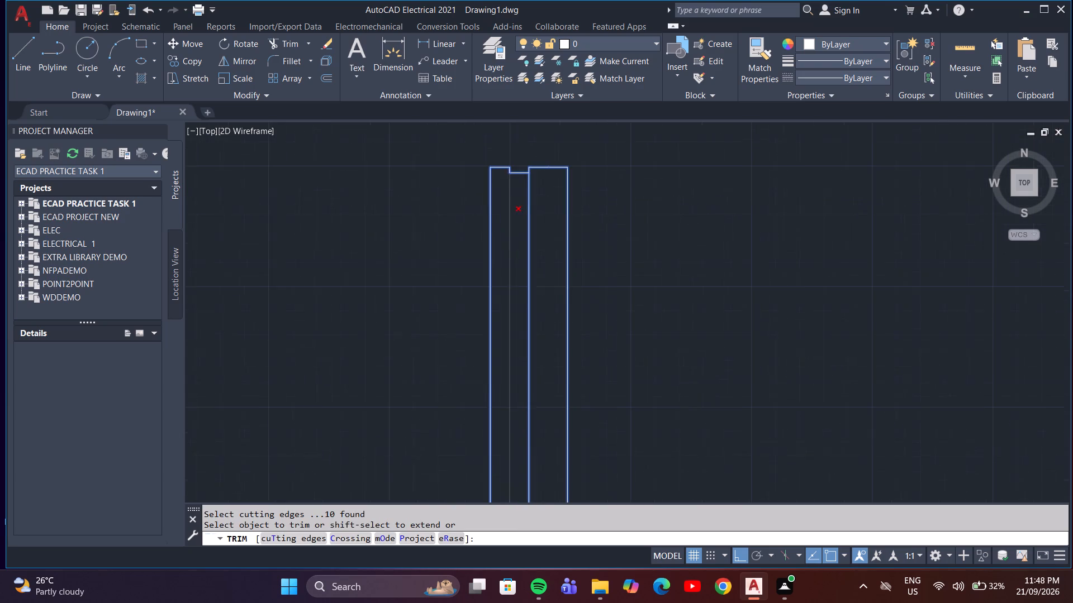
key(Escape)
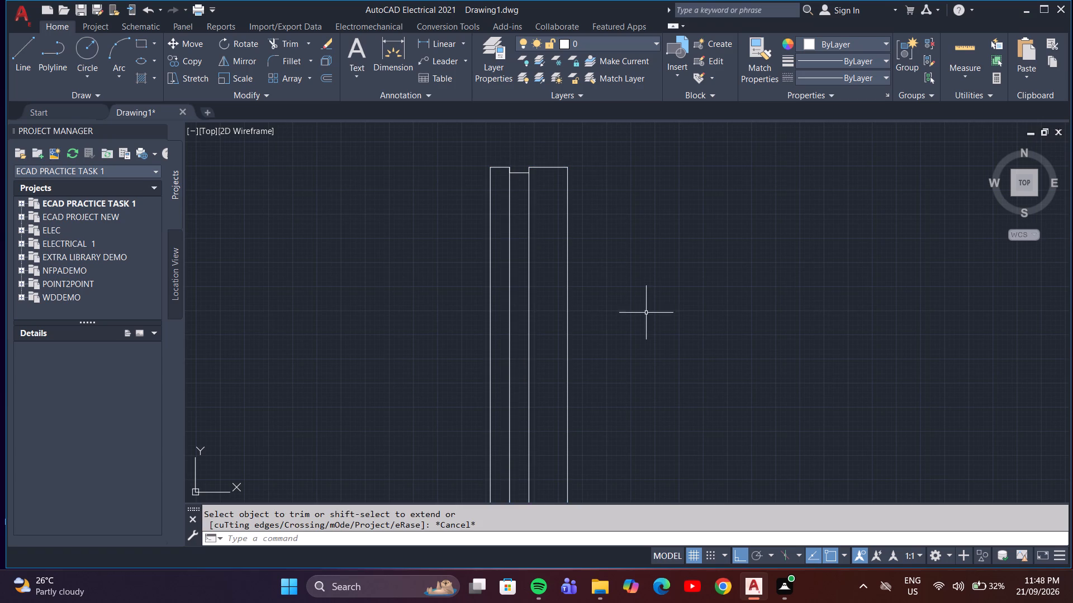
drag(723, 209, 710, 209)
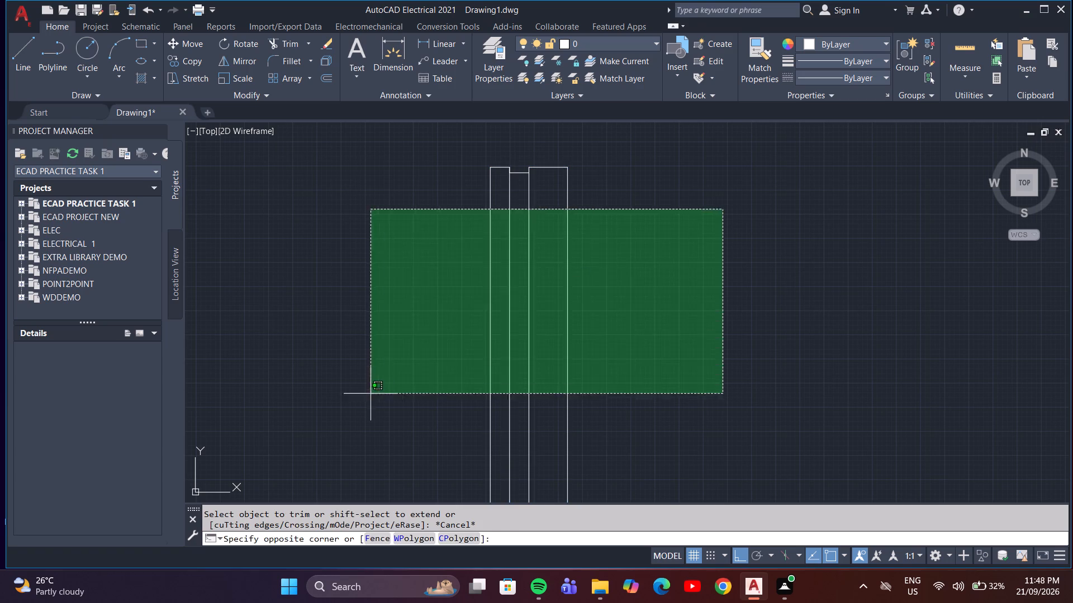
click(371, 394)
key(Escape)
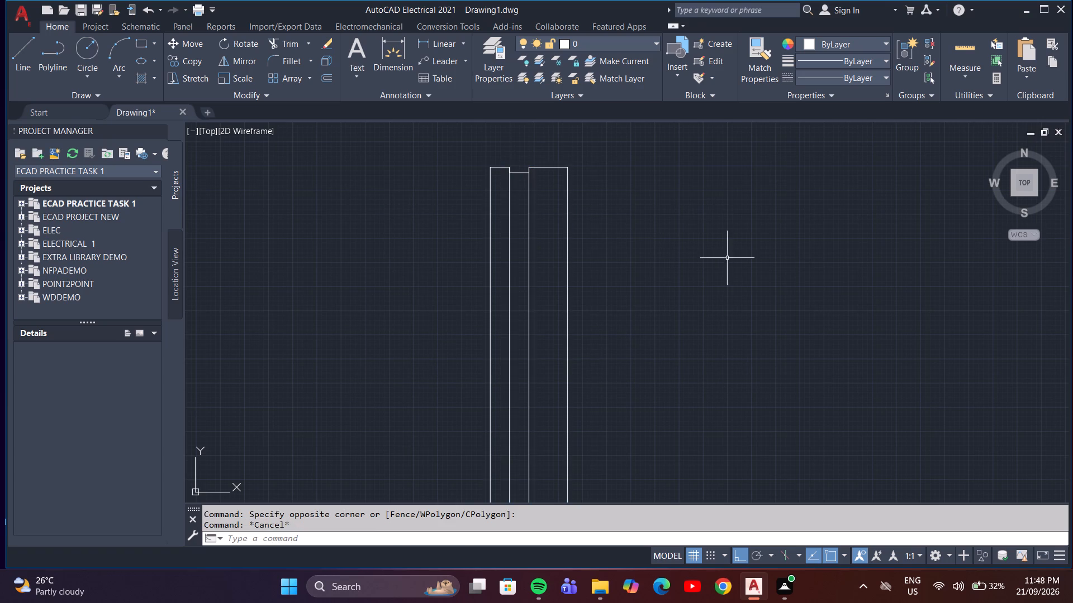
Join all the neck's vertical lines and notched-top segments into polylines.
drag(696, 151, 687, 149)
click(390, 375)
key(j)
text(oin)
key(Return)
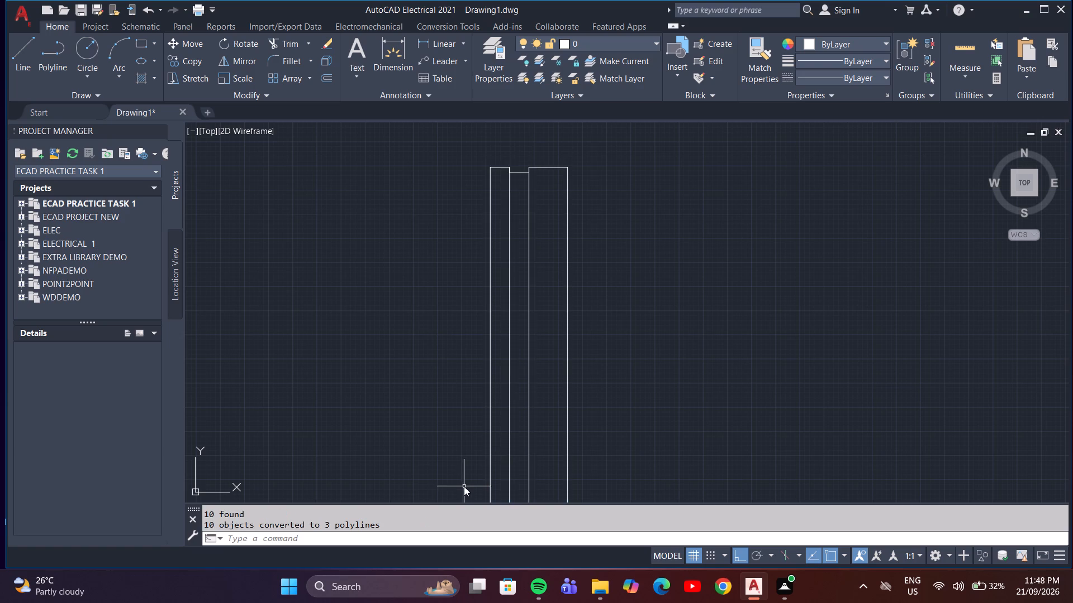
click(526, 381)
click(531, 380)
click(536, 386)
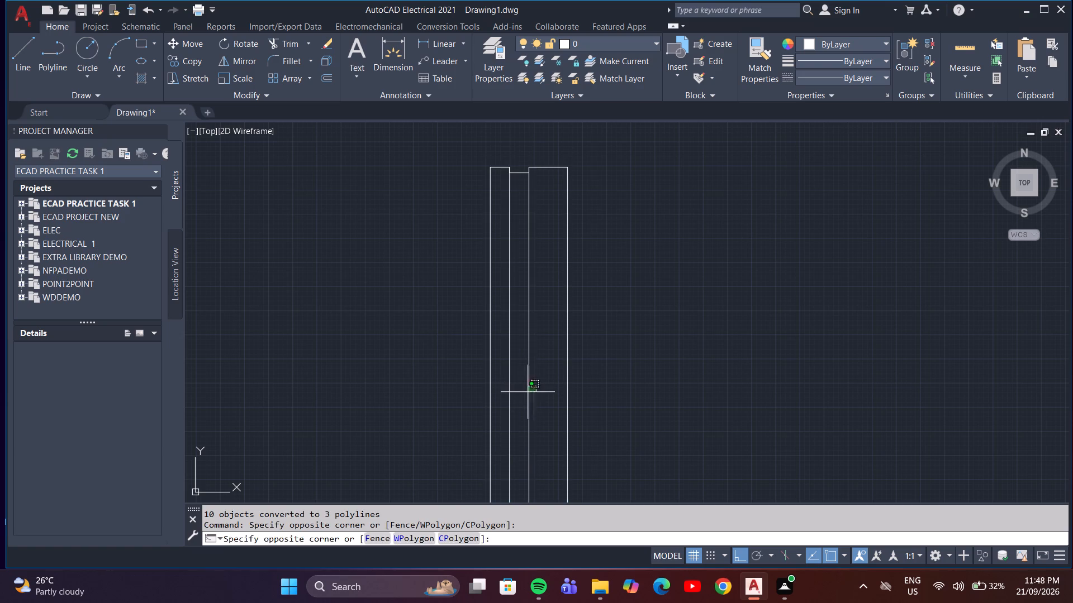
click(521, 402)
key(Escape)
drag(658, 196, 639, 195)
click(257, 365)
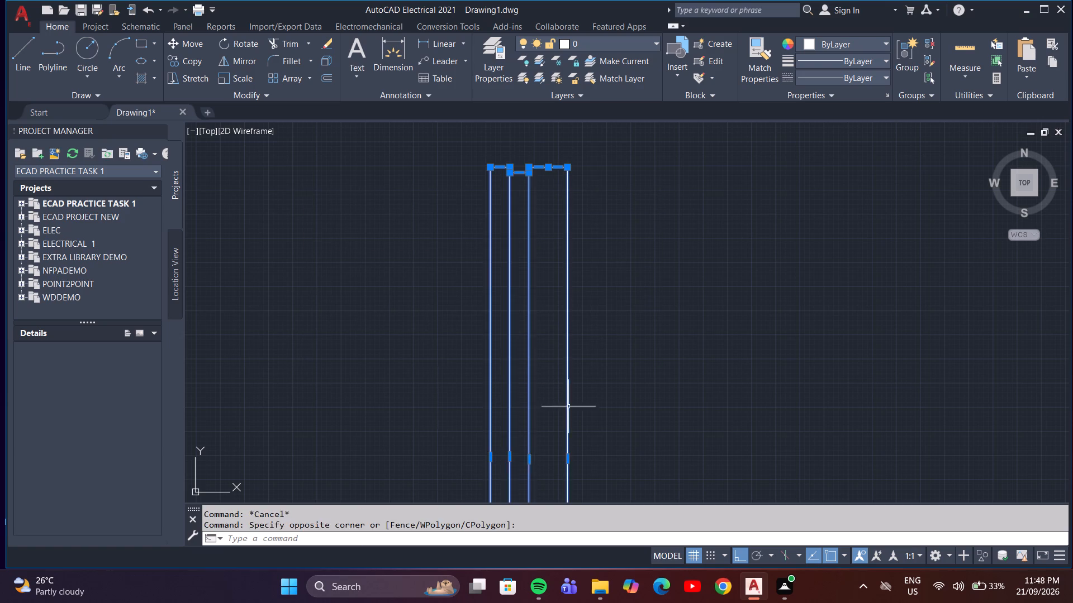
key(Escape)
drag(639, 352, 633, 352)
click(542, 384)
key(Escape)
Move the joined neck slightly leftward along the ellipse's top, using the second vertical line's bottom end as base point.
drag(680, 346, 666, 346)
click(428, 446)
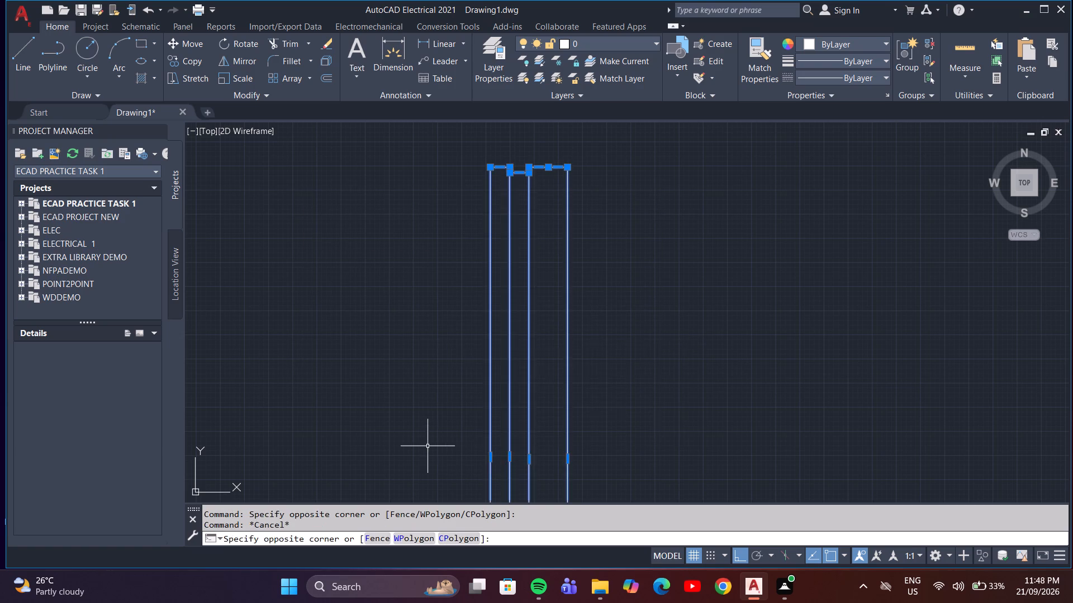
scroll(544, 407, down, 2)
scroll(637, 433, down, 1)
middle_drag(637, 433, 564, 331)
scroll(492, 295, up, 4)
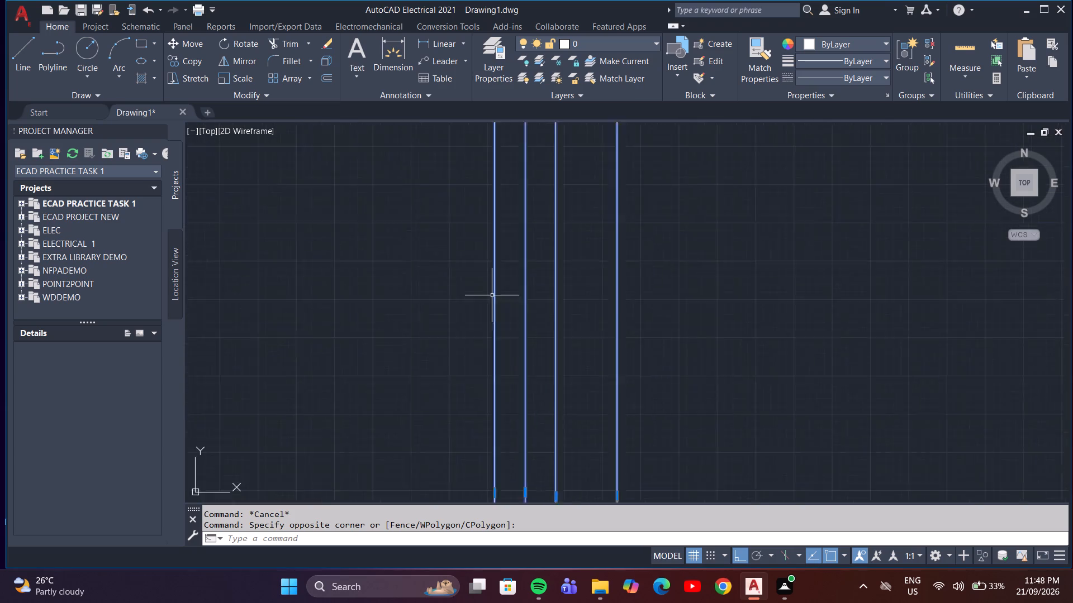
scroll(492, 295, up, 2)
scroll(514, 321, down, 4)
middle_drag(566, 446, 542, 289)
key(m)
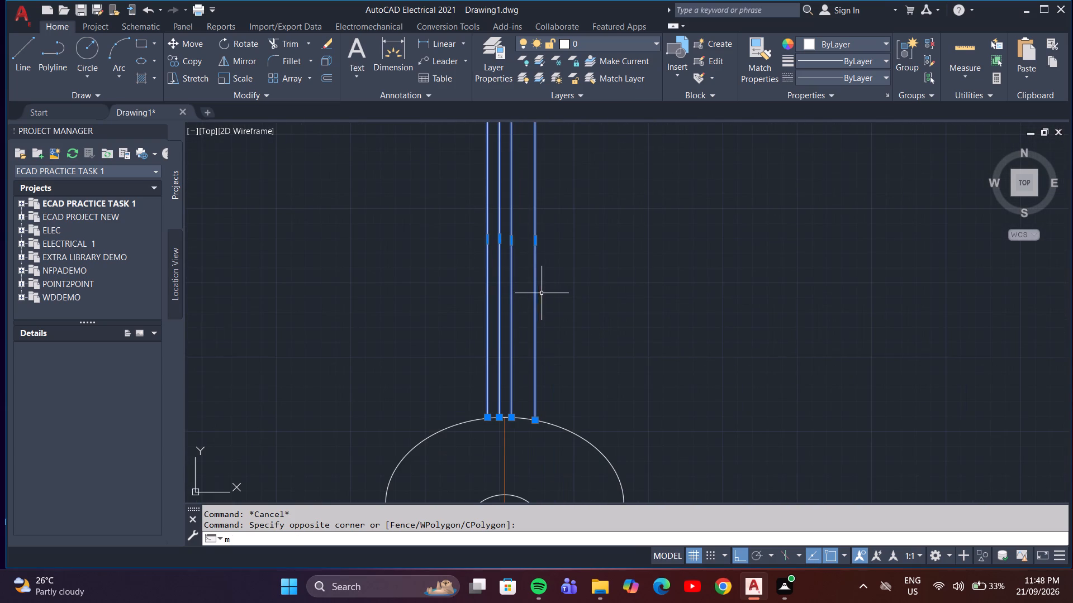
key(Return)
scroll(504, 422, up, 3)
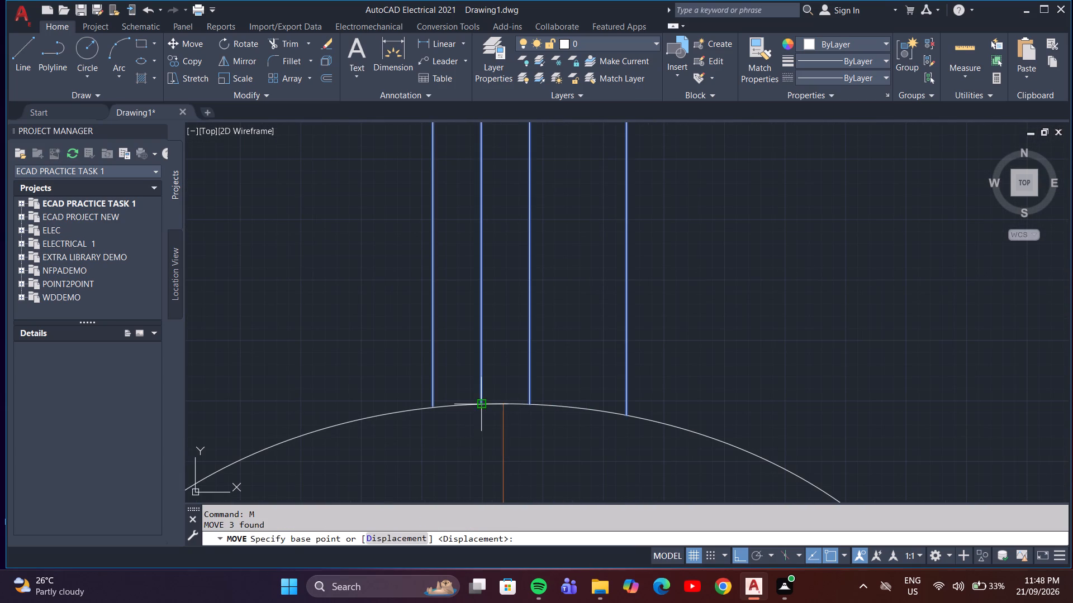
click(481, 405)
click(473, 404)
scroll(533, 404, down, 3)
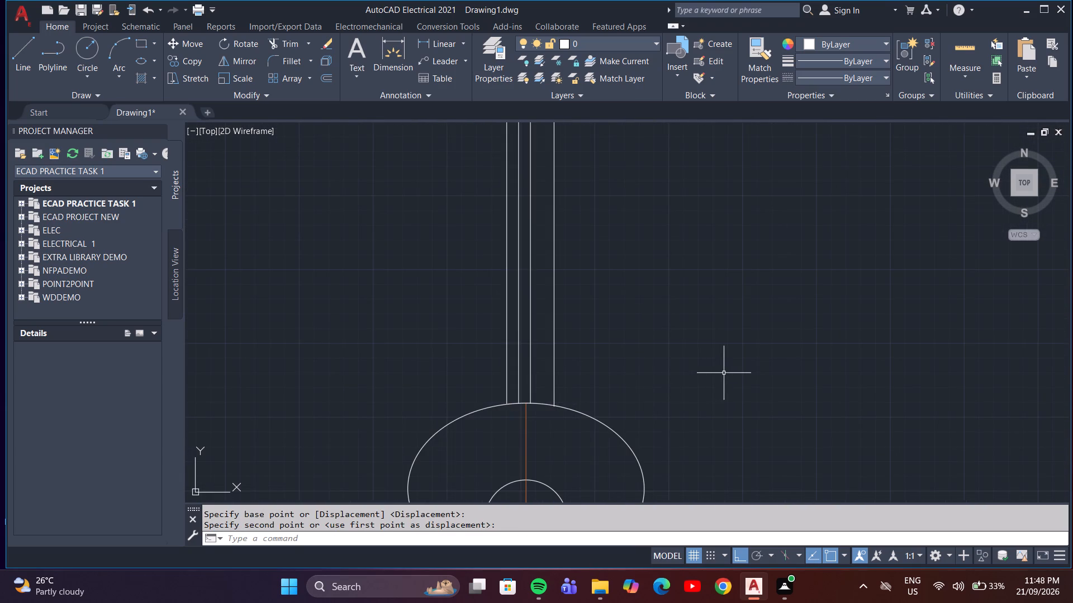
Fillet the outer top corner of the neck's wider section with a radius of 10.
middle_drag(729, 358, 490, 436)
scroll(477, 370, down, 1)
middle_drag(441, 383, 510, 372)
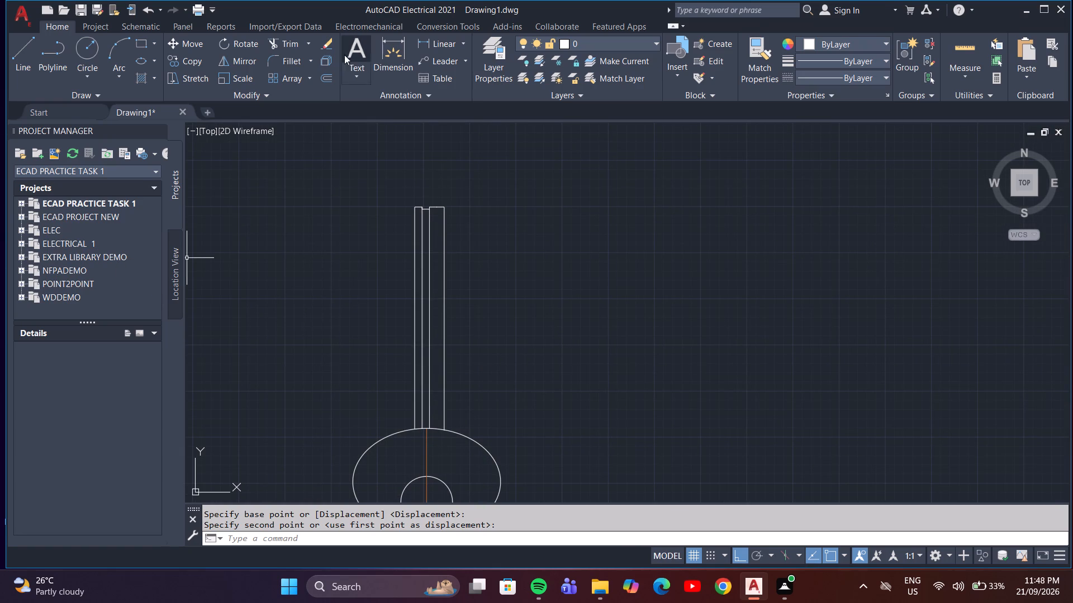
click(283, 60)
scroll(412, 188, up, 5)
scroll(694, 400, down, 2)
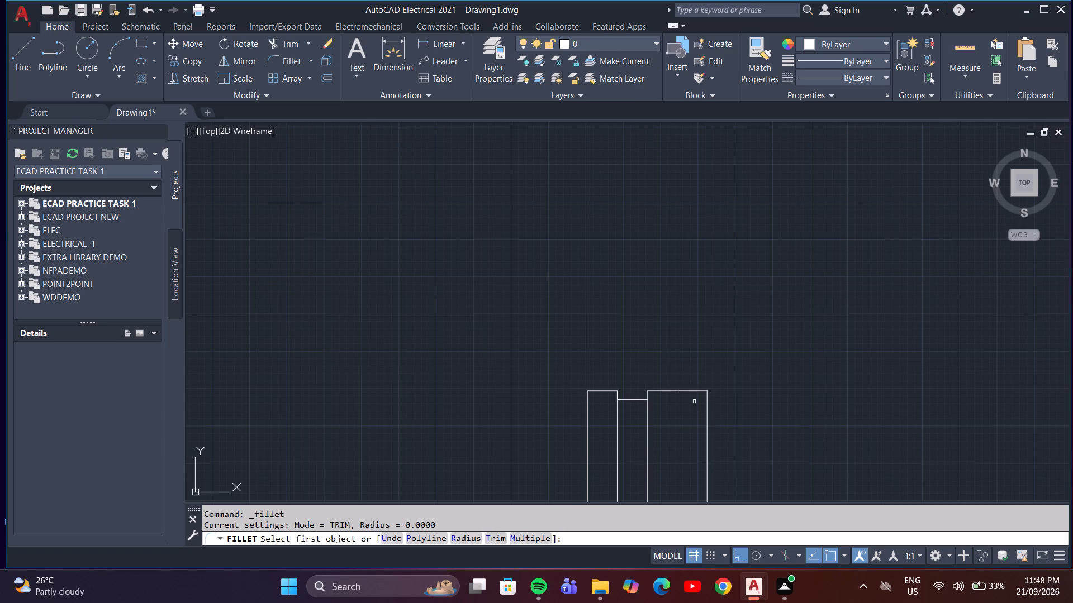
click(467, 541)
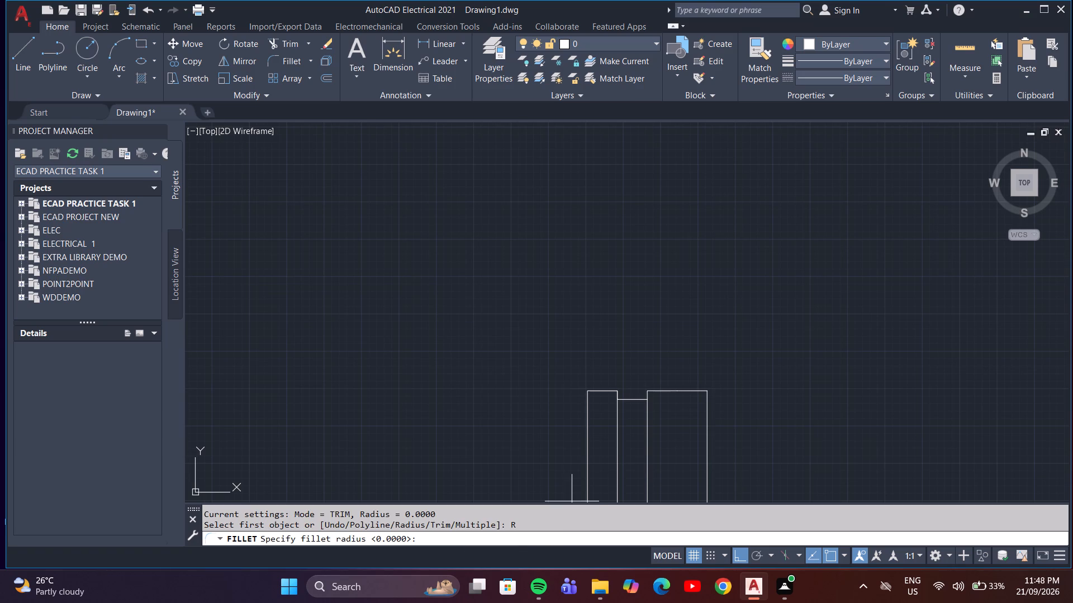
text(10)
key(Return)
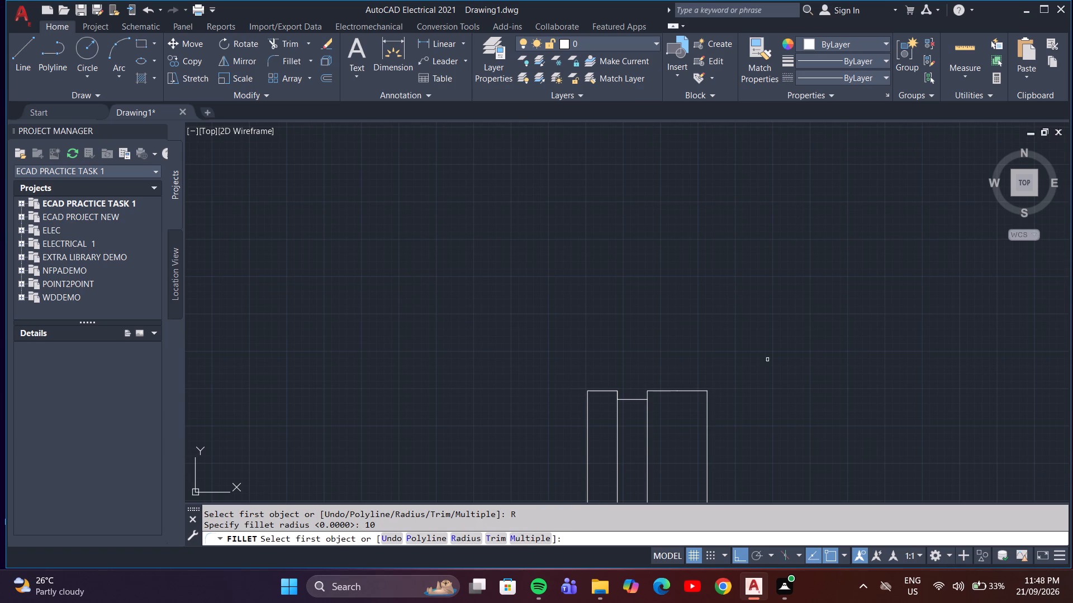
click(688, 391)
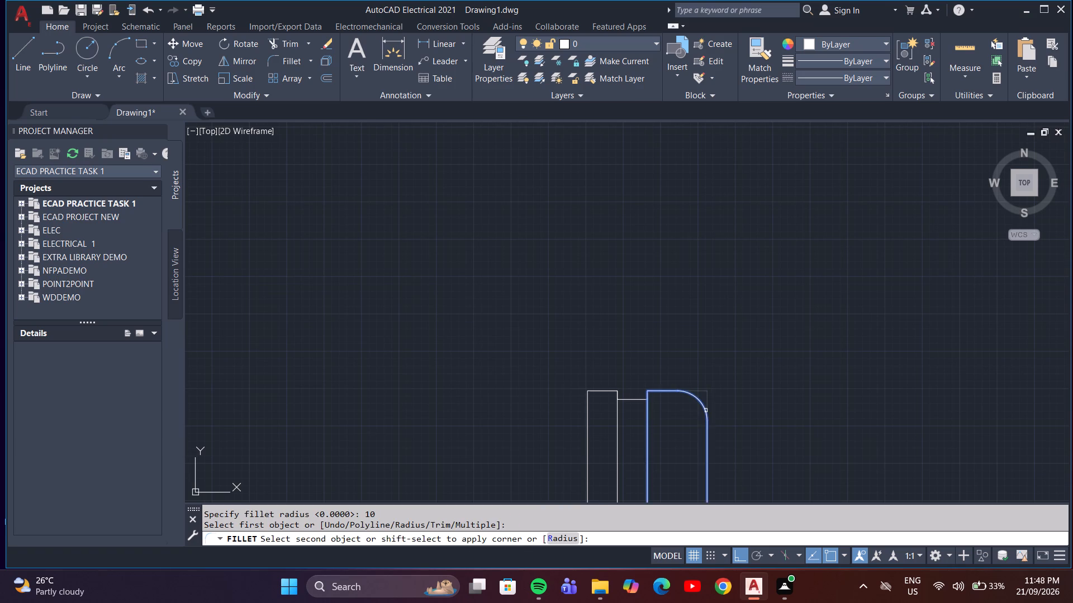
click(706, 410)
scroll(701, 426, down, 2)
middle_drag(710, 432, 609, 417)
scroll(621, 396, down, 1)
middle_drag(642, 435, 643, 433)
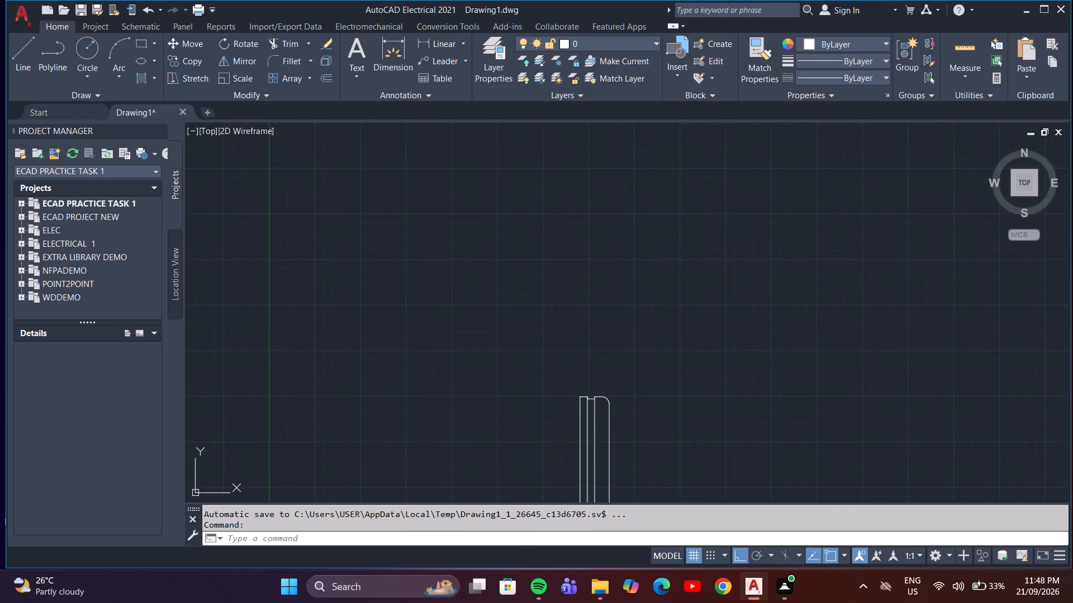
middle_drag(643, 433, 433, 185)
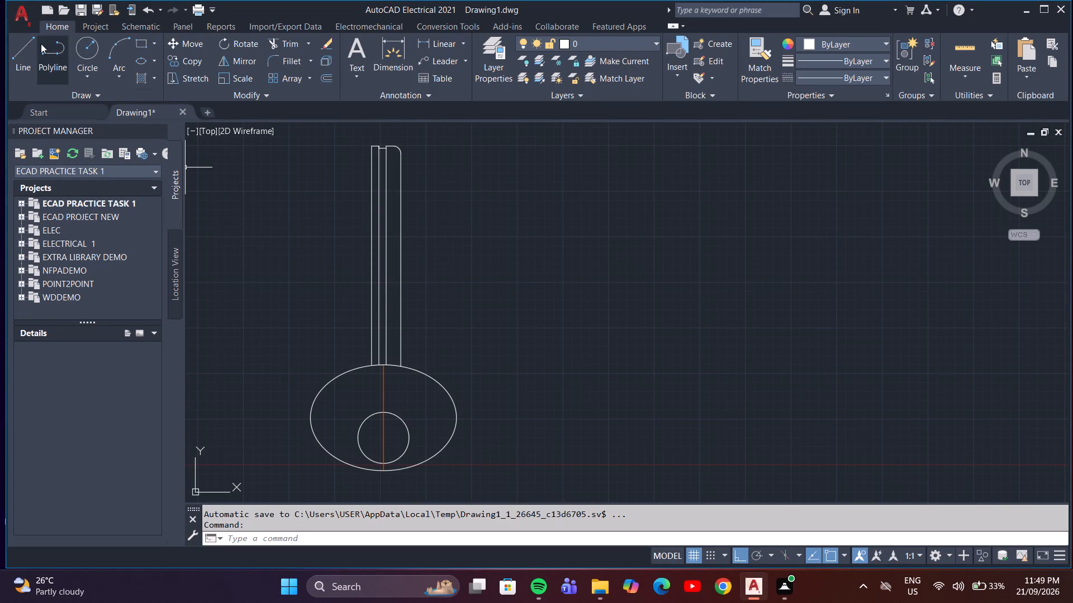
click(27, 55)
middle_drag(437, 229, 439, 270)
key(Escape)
Trim away the vertical centre line's portions between the ellipse's top and the inner circle, and inside the circle.
key(t)
key(r)
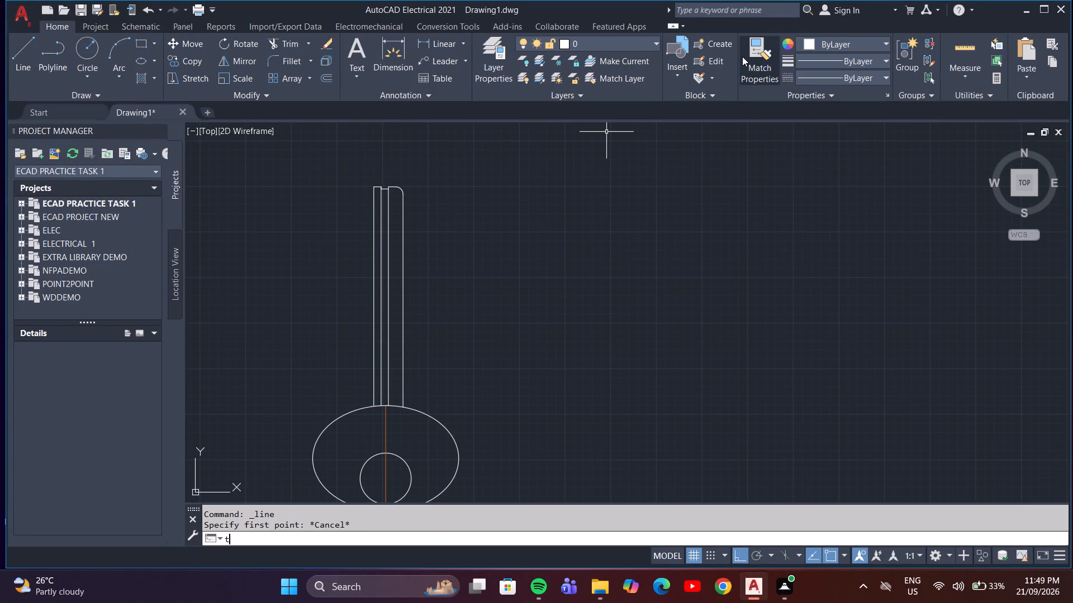
key(Return)
click(391, 438)
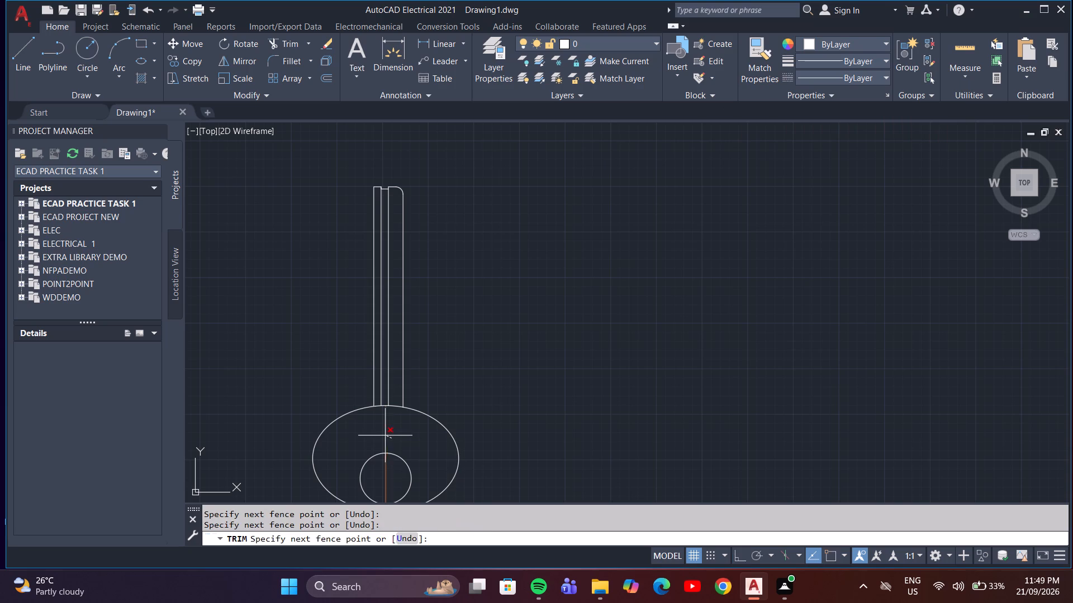
click(384, 435)
double_click(387, 488)
scroll(670, 329, down, 1)
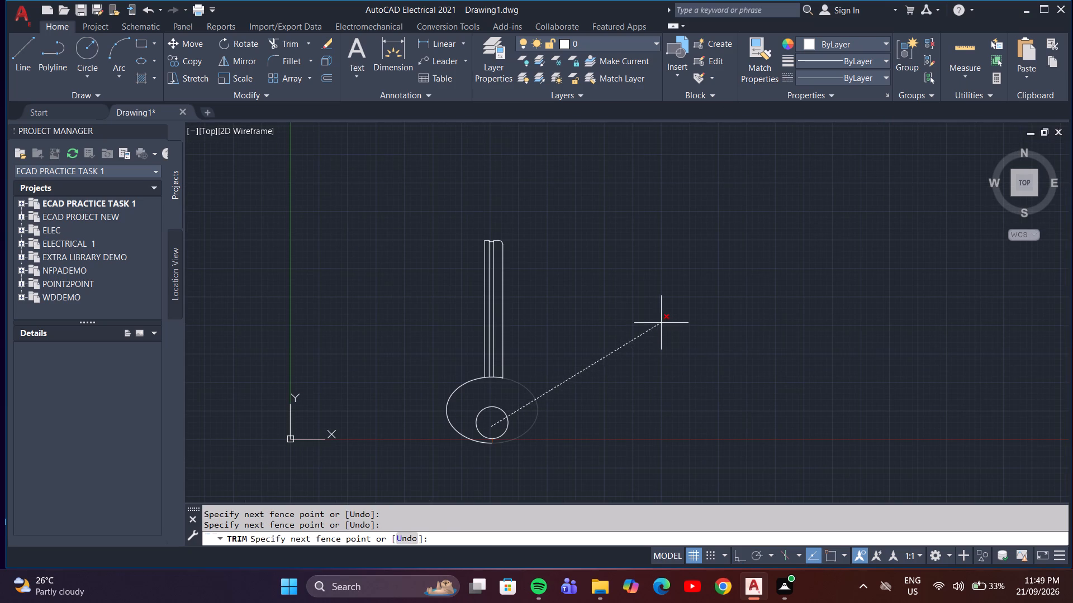
key(Escape)
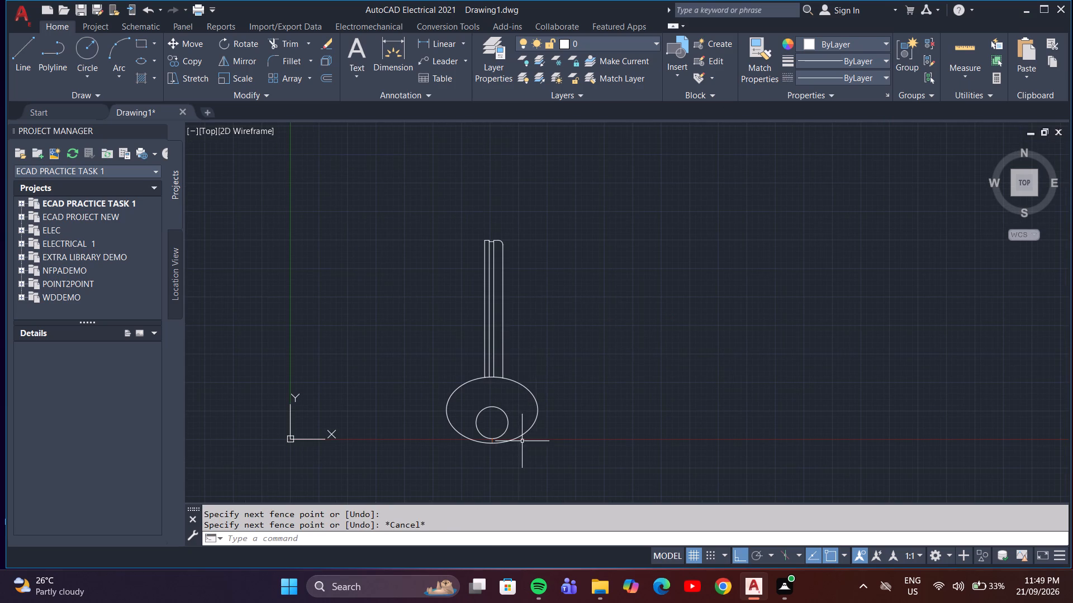
Delete the leftover centre line segment between the inner circle's bottom and the ellipse's bottom.
scroll(491, 489, up, 6)
middle_drag(510, 212, 397, 593)
click(384, 176)
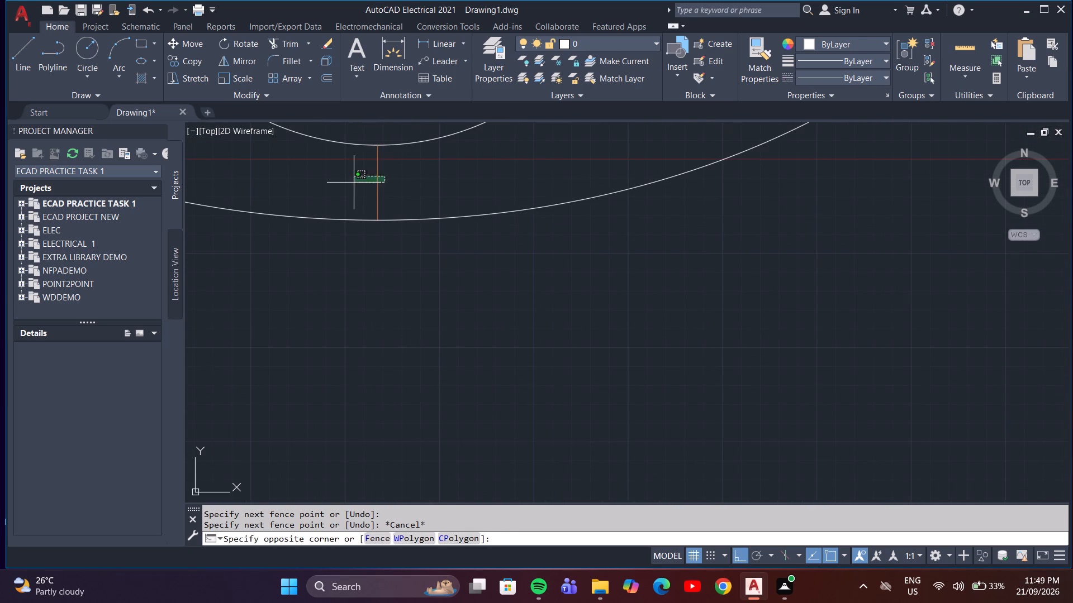
click(354, 183)
key(Delete)
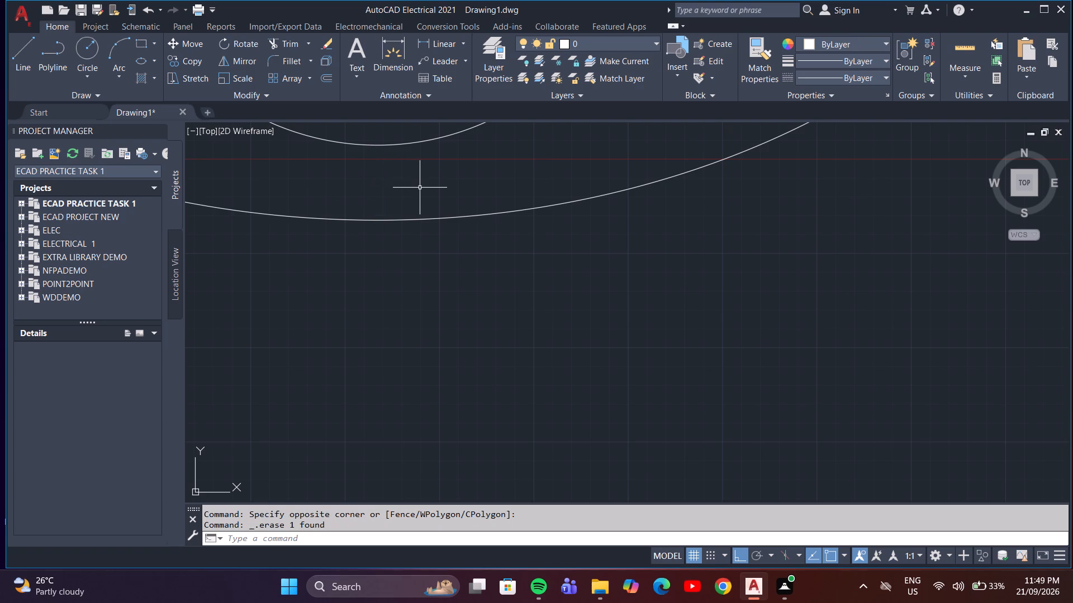
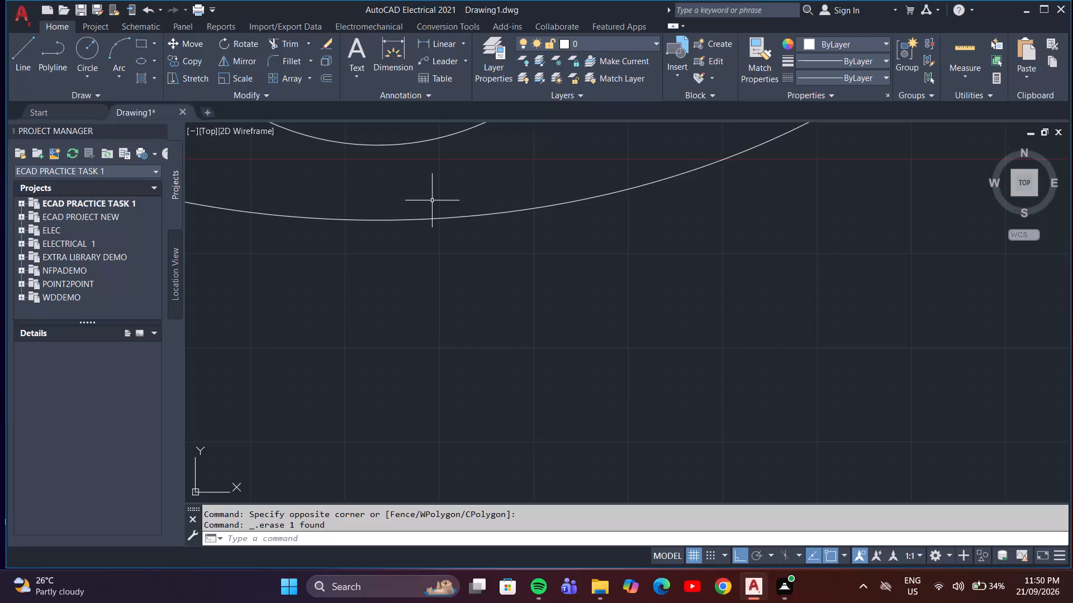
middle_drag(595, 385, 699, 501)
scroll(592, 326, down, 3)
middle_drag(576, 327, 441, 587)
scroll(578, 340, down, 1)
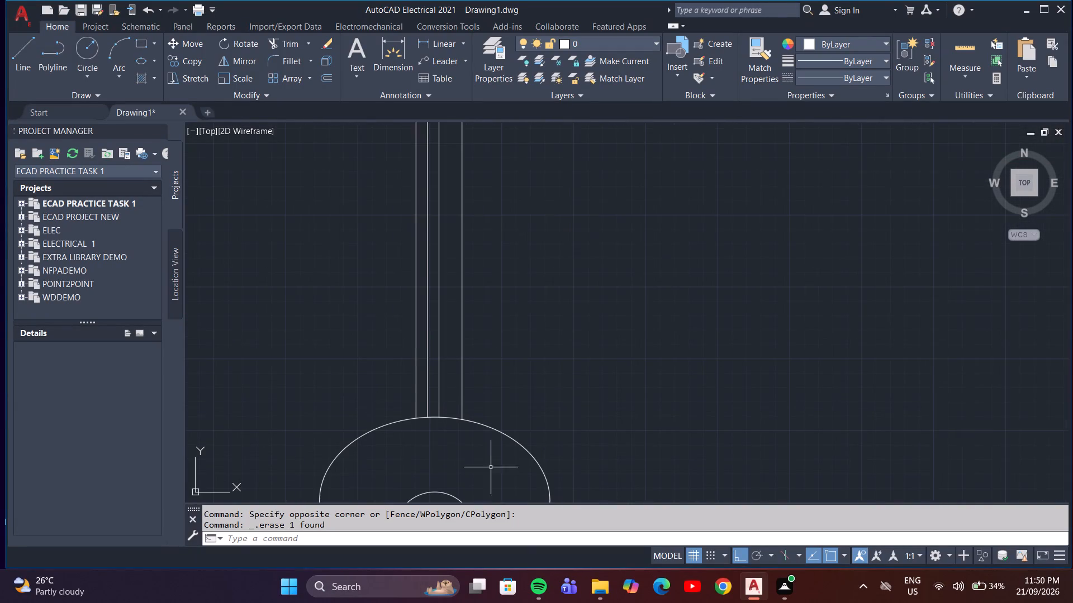
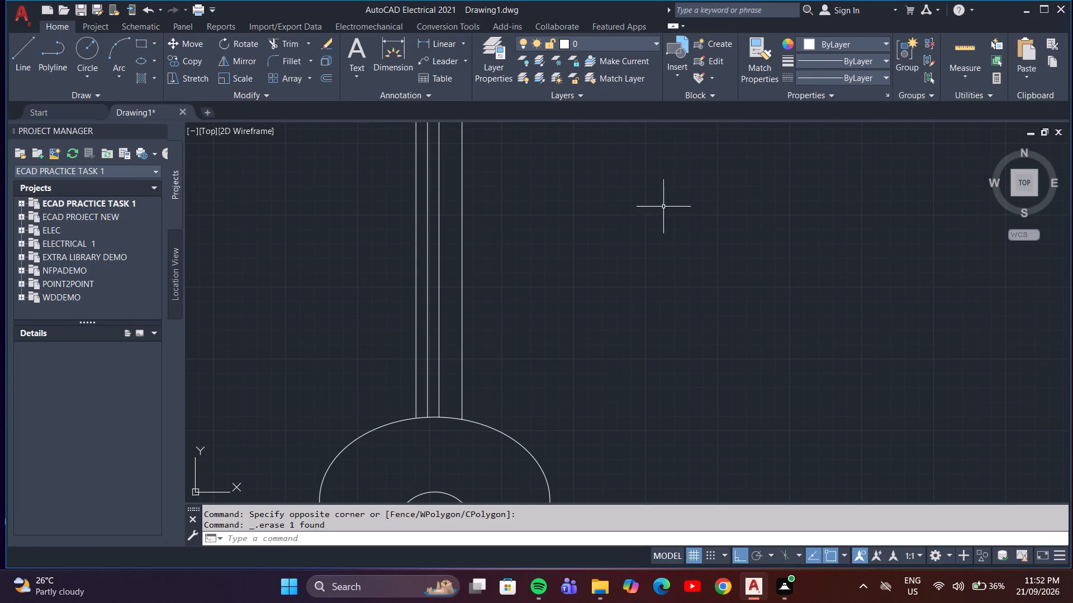
Erase the short leftover line stub where the neck's outermost left line meets the ellipse.
scroll(656, 232, down, 1)
middle_drag(504, 379, 436, 380)
scroll(438, 380, down, 1)
scroll(457, 353, up, 5)
middle_drag(409, 406, 512, 347)
scroll(399, 400, up, 2)
middle_drag(346, 377, 441, 370)
scroll(385, 363, up, 4)
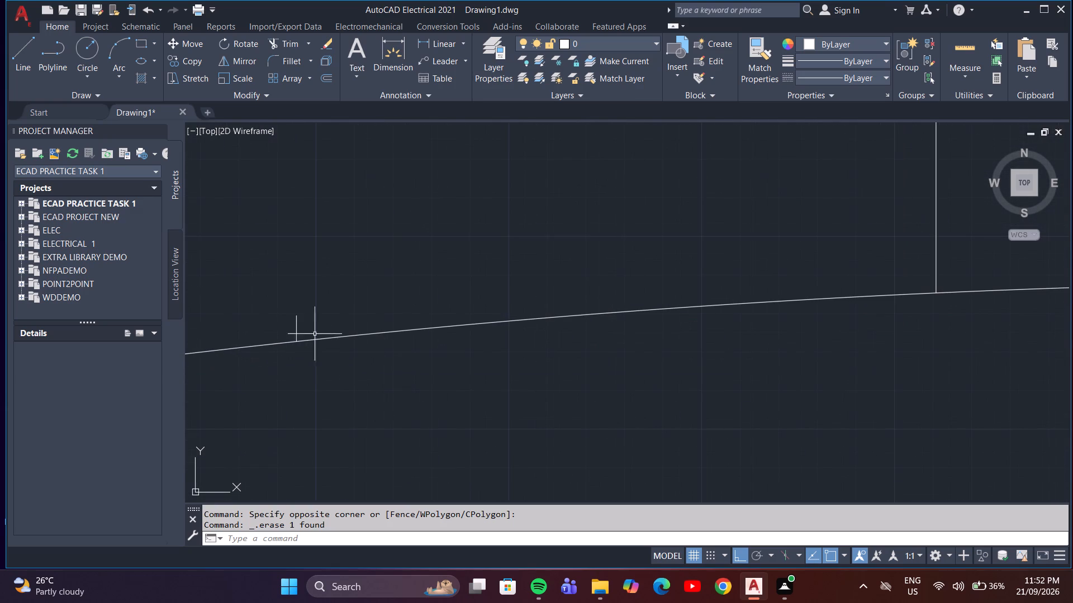
click(294, 326)
double_click(300, 327)
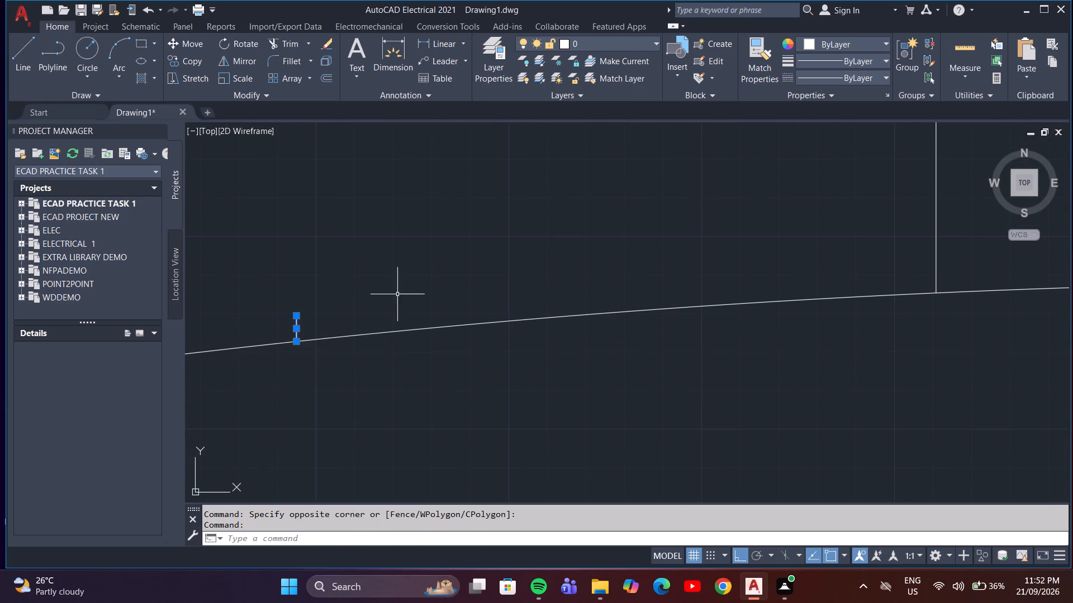
key(Delete)
Extend the neck's left edge with a short vertical line past the ellipse and trim the piece inside the ellipse.
scroll(365, 294, up, 1)
middle_drag(365, 294, 825, 355)
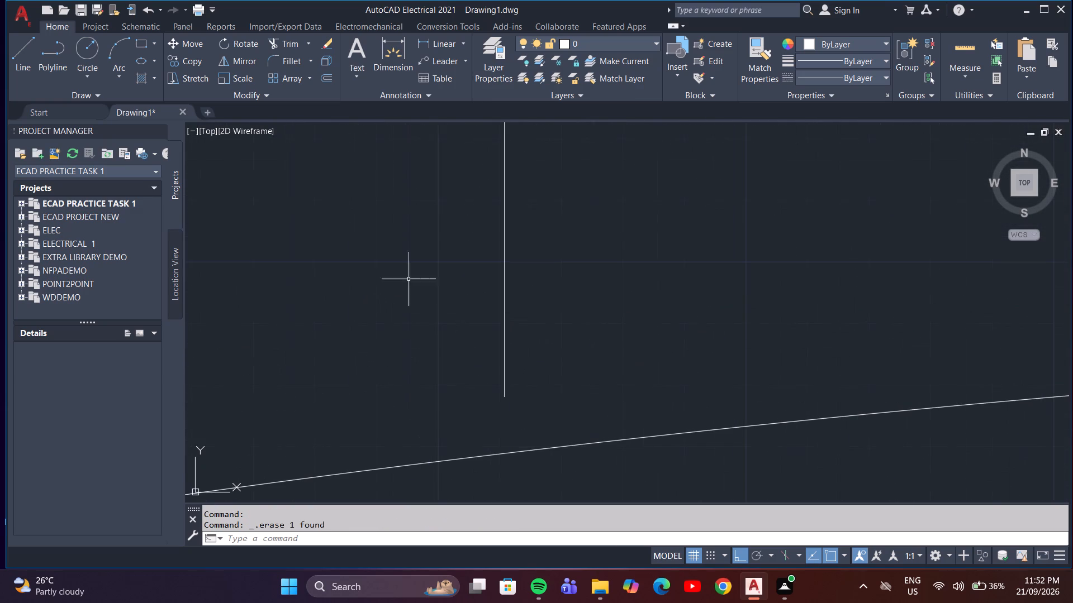
click(28, 62)
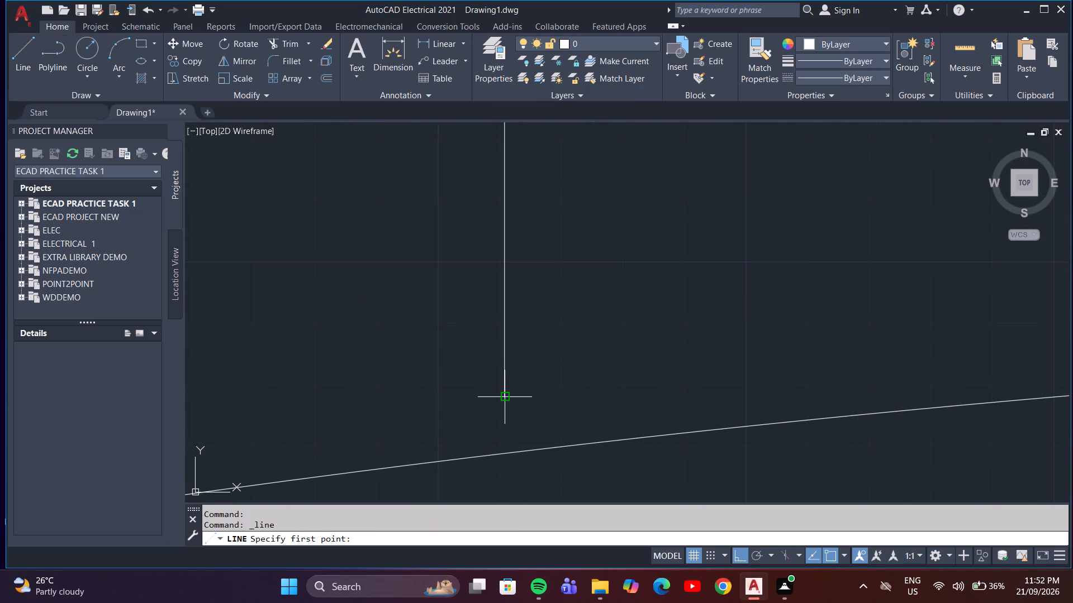
click(504, 395)
click(506, 462)
key(Escape)
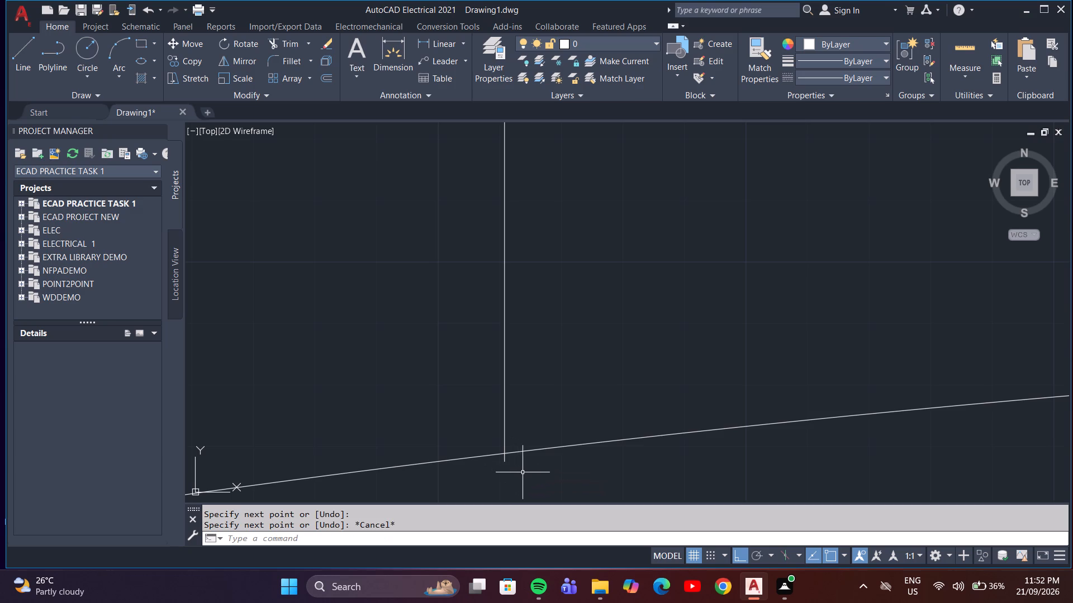
scroll(523, 473, up, 2)
text(tr)
key(Return)
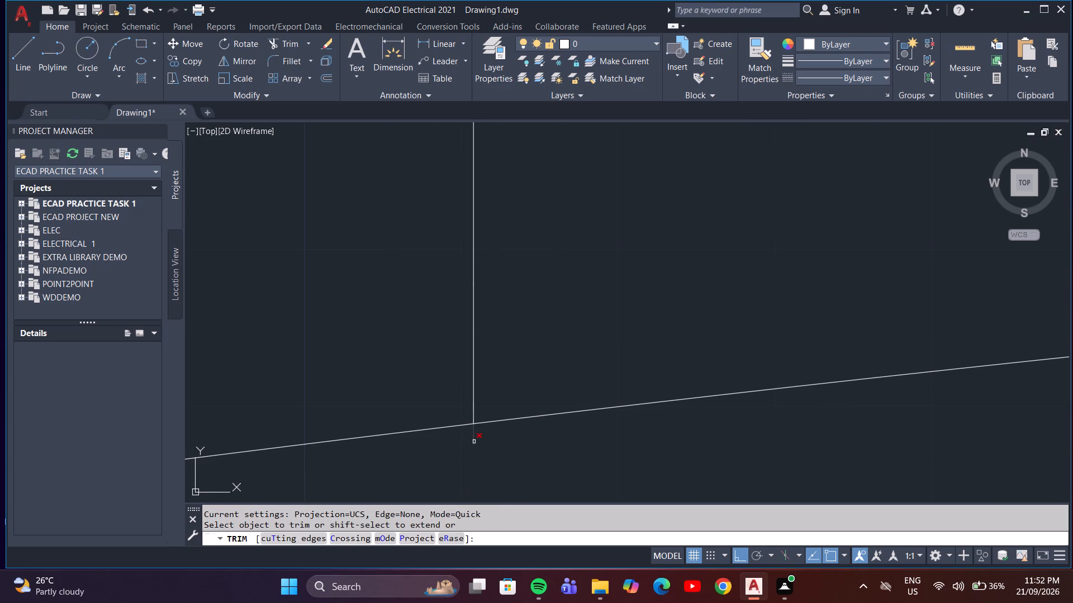
click(473, 441)
Draw a 20-unit line straight down the neck's left edge from its top-left corner.
scroll(520, 464, down, 4)
middle_drag(774, 463, 463, 463)
scroll(450, 432, down, 4)
middle_drag(633, 425, 395, 469)
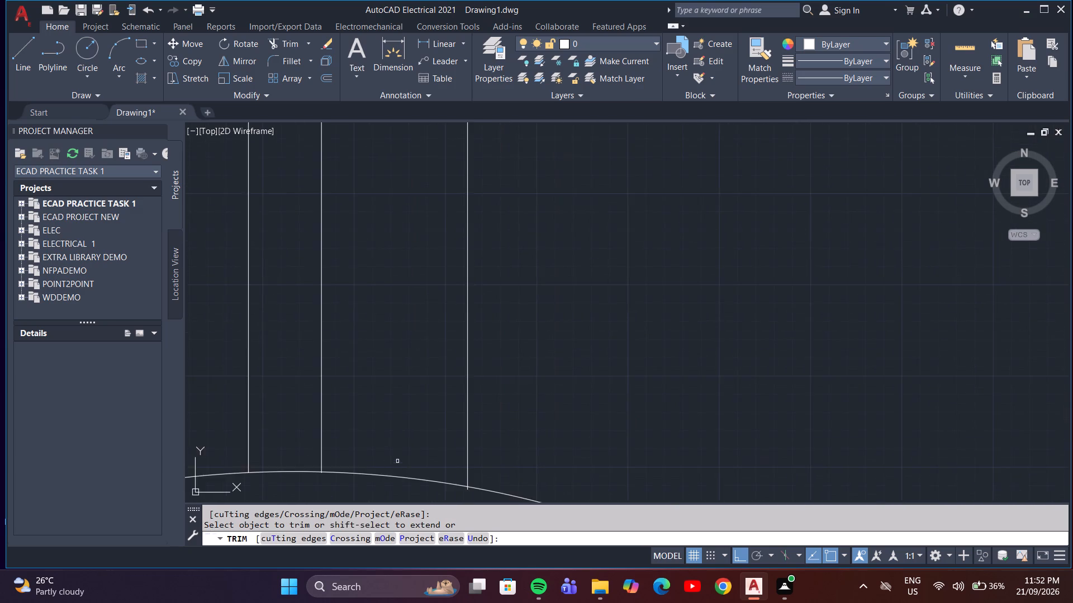
scroll(406, 439, down, 5)
middle_drag(405, 307, 408, 349)
scroll(408, 347, up, 2)
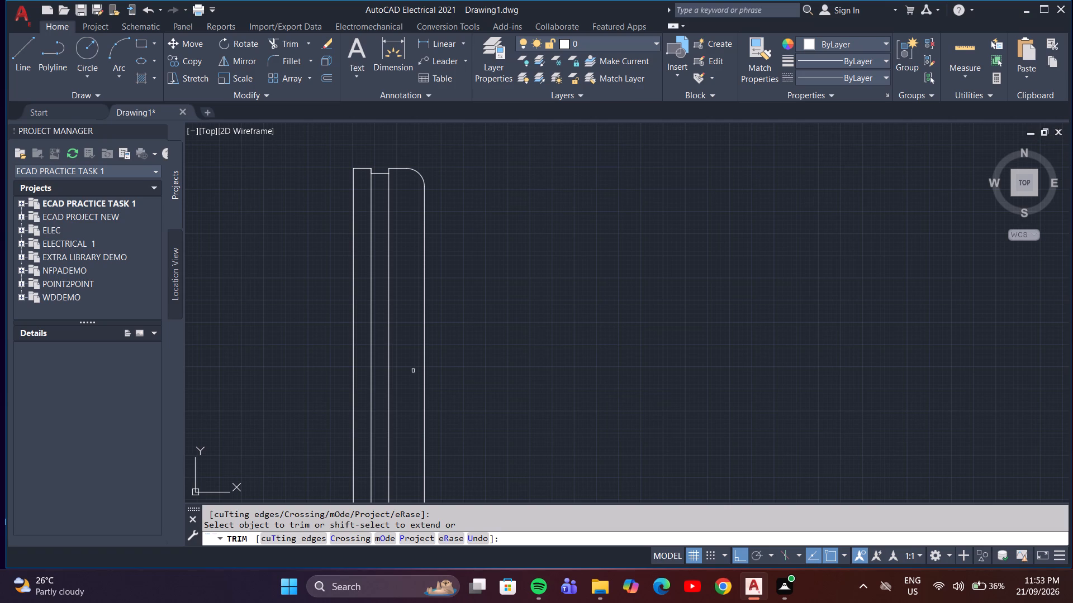
click(15, 46)
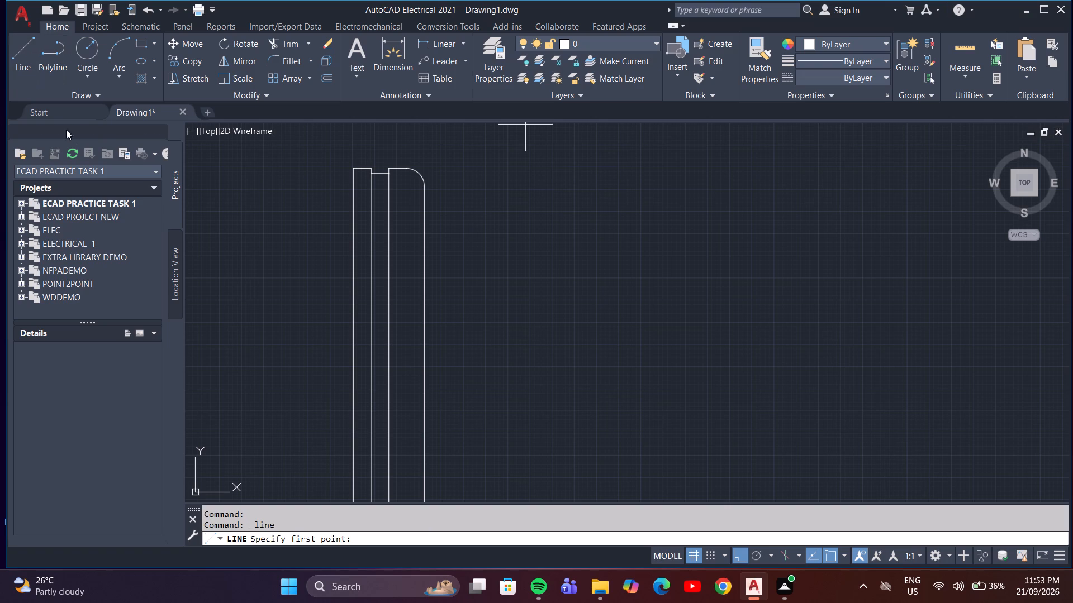
middle_drag(158, 157, 246, 171)
scroll(354, 172, up, 5)
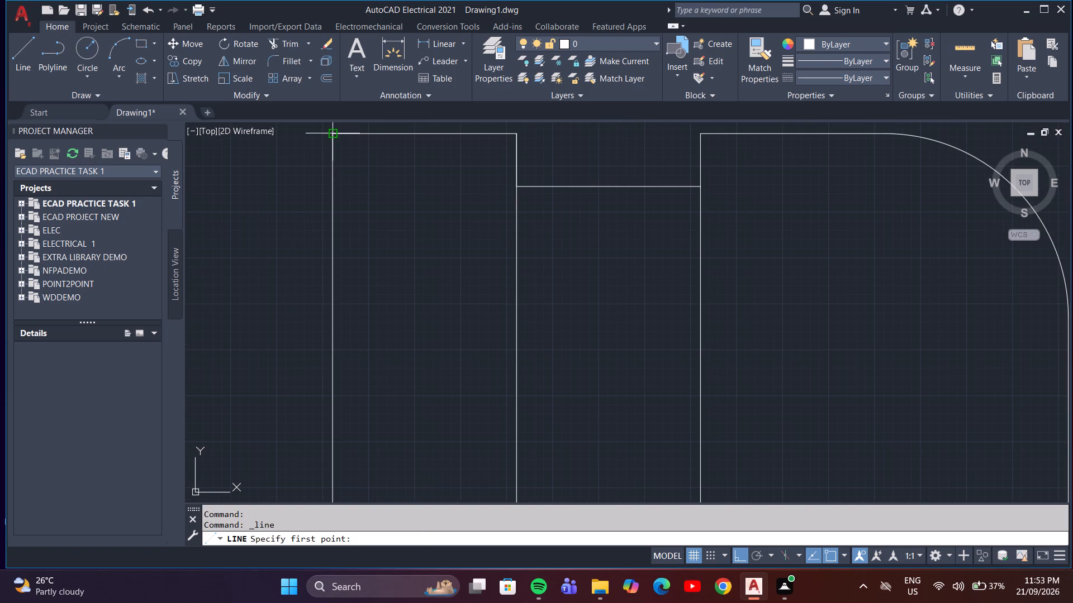
click(333, 133)
key(2)
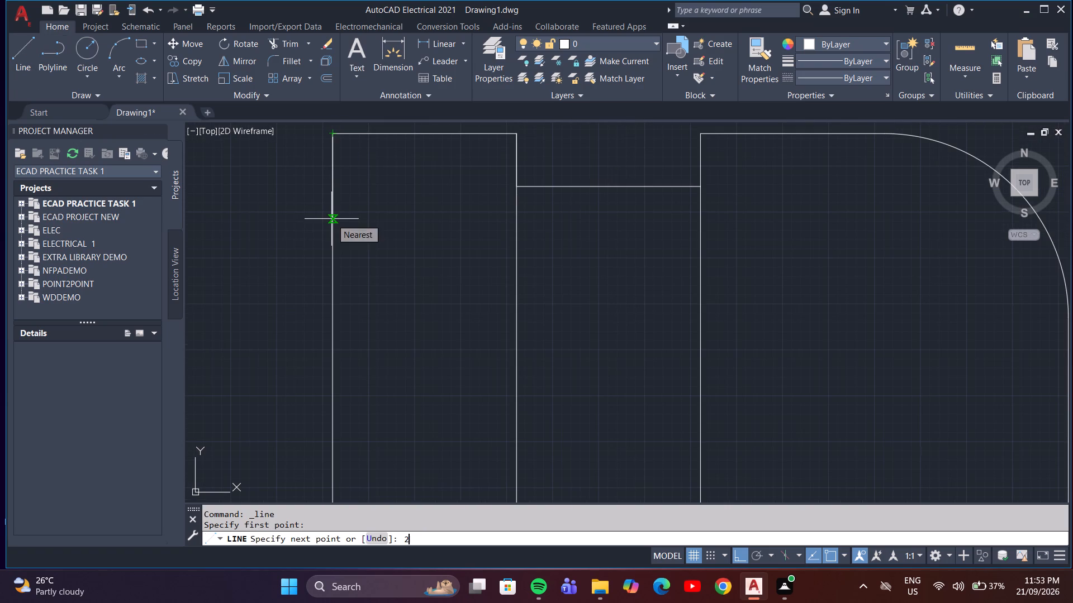
key(0)
key(Return)
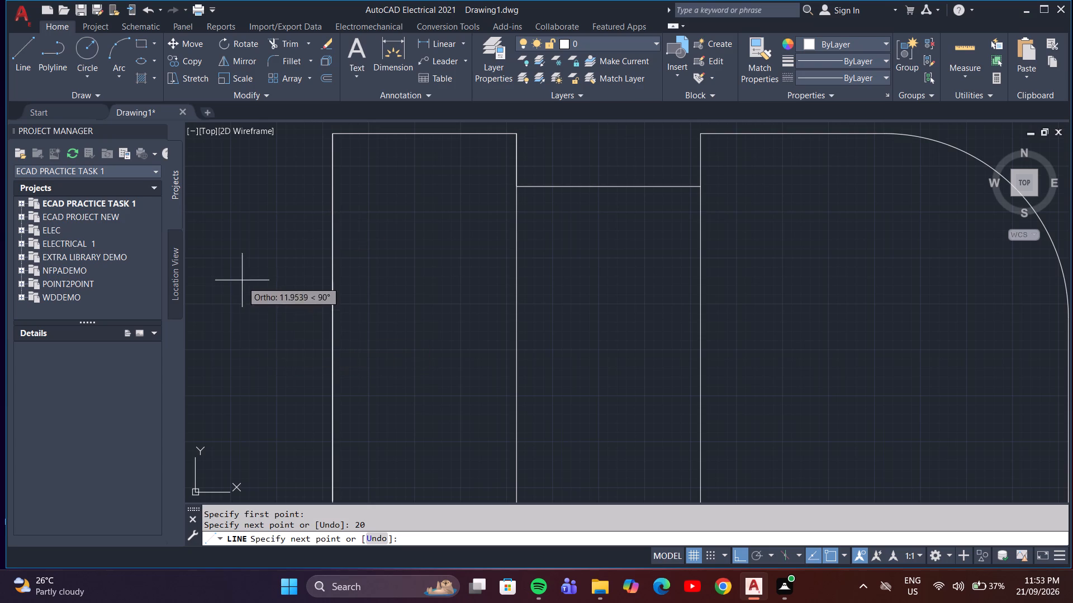
key(Escape)
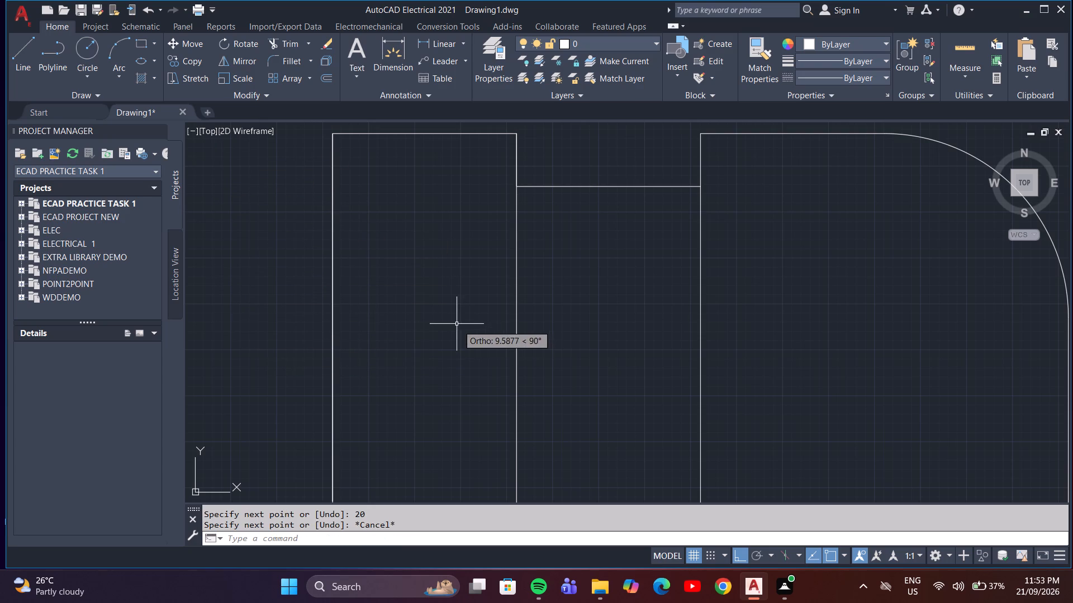
Draw a line 20 units down from the neck's top-left corner and continue it horizontally across to the right edge.
key(l)
key(Return)
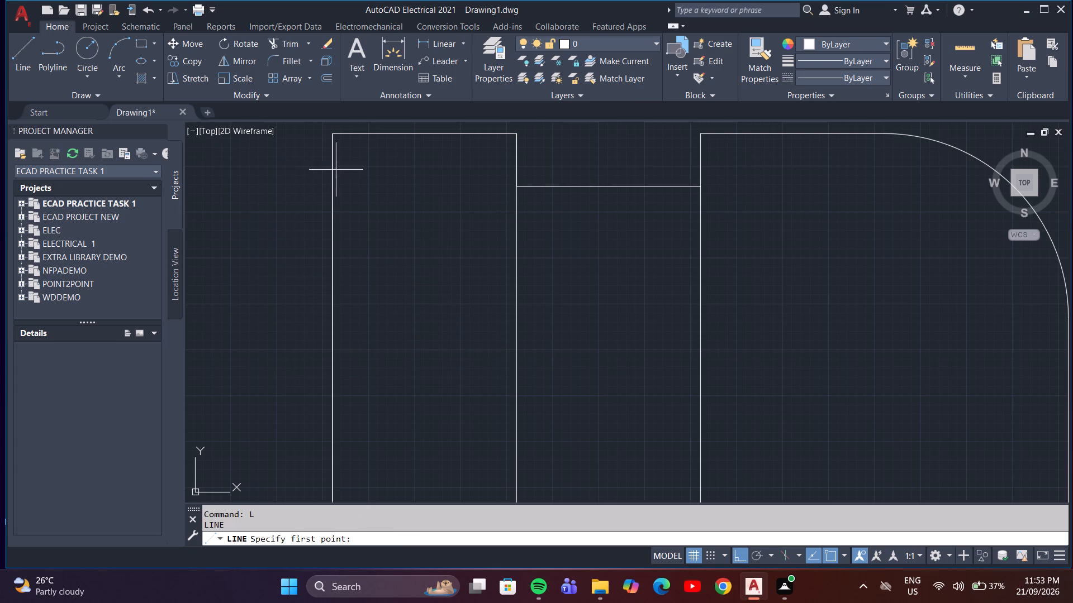
click(331, 134)
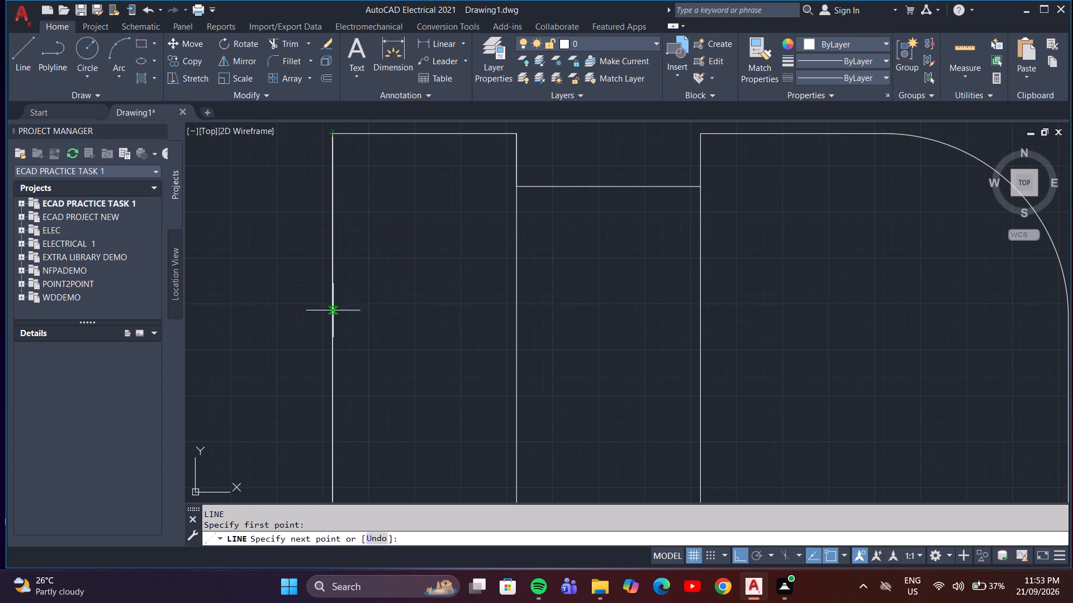
text(20)
key(Return)
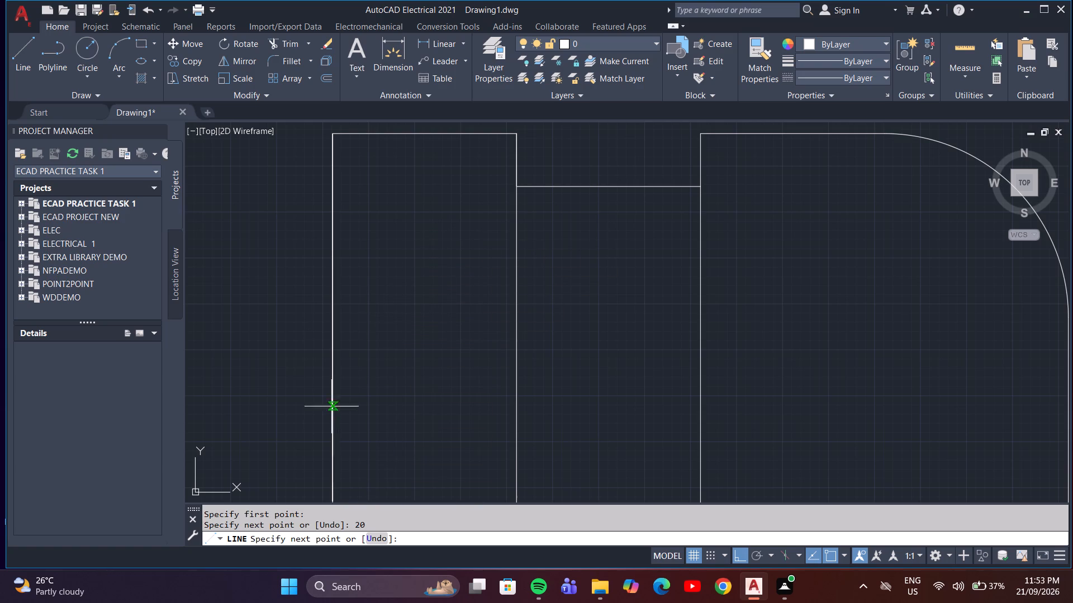
scroll(378, 381, down, 5)
middle_drag(392, 458, 420, 355)
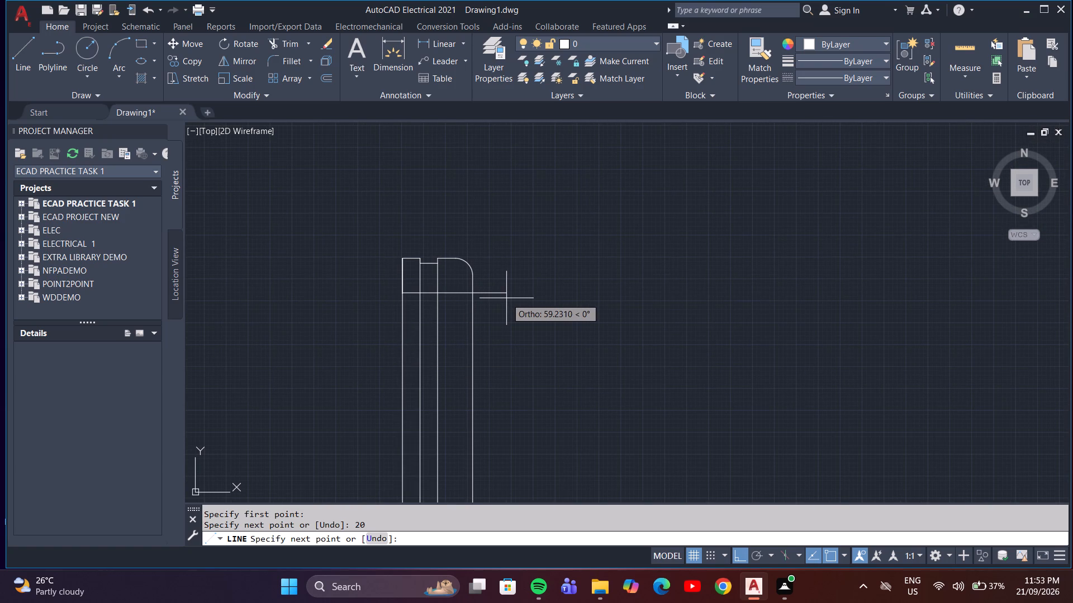
click(469, 292)
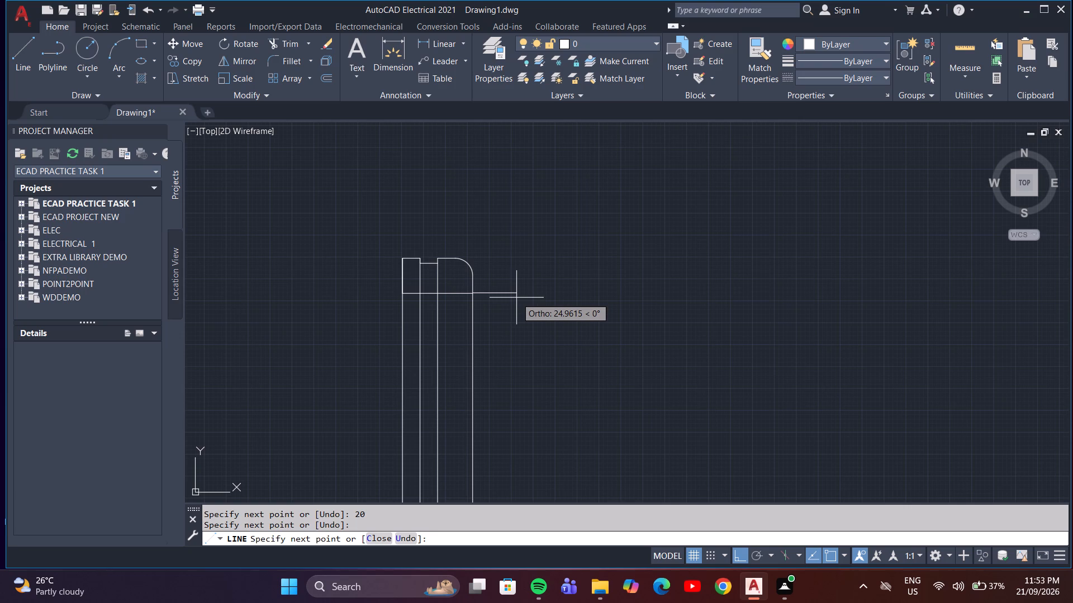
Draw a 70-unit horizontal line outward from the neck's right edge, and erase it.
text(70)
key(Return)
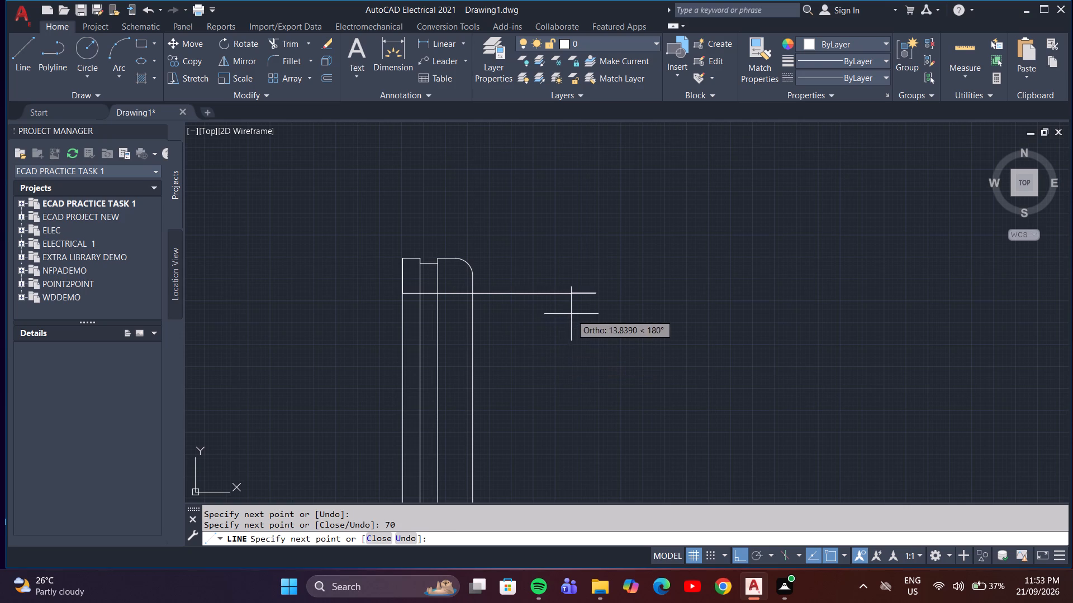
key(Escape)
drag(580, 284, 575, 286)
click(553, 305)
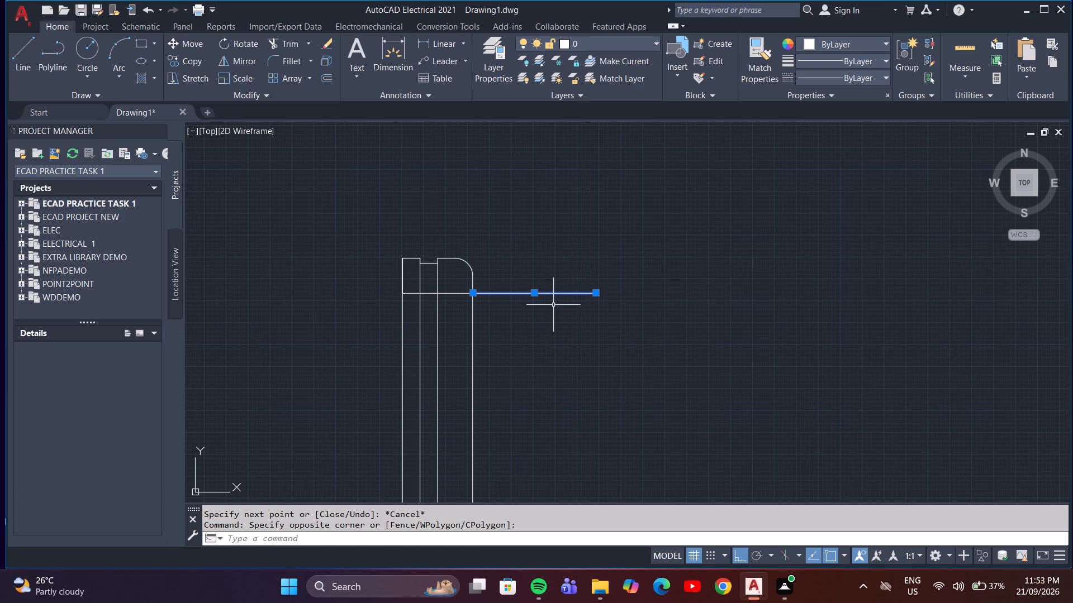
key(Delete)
Draw a horizontal line outward from the neck's right edge in segments of 20 and 50, plus a 10-unit segment back.
key(l)
key(Return)
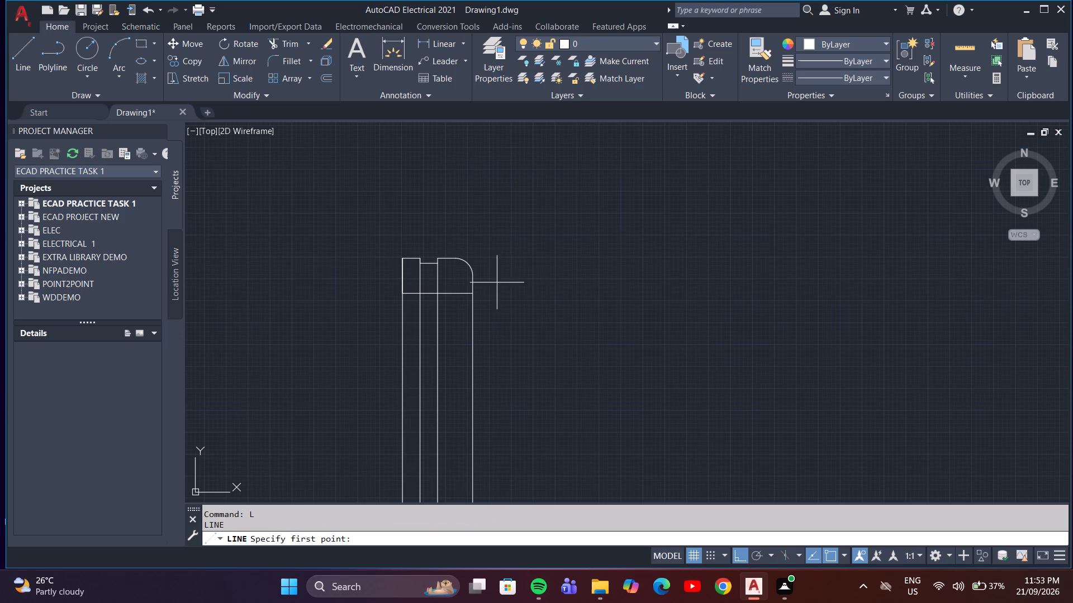
click(472, 294)
text(20)
key(Return)
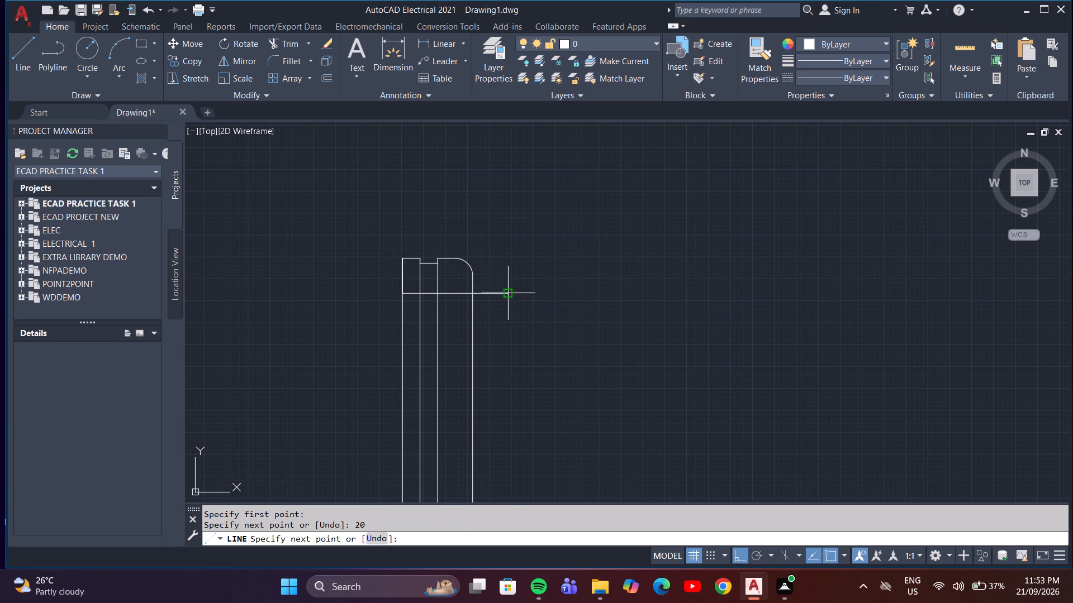
key(5)
key(0)
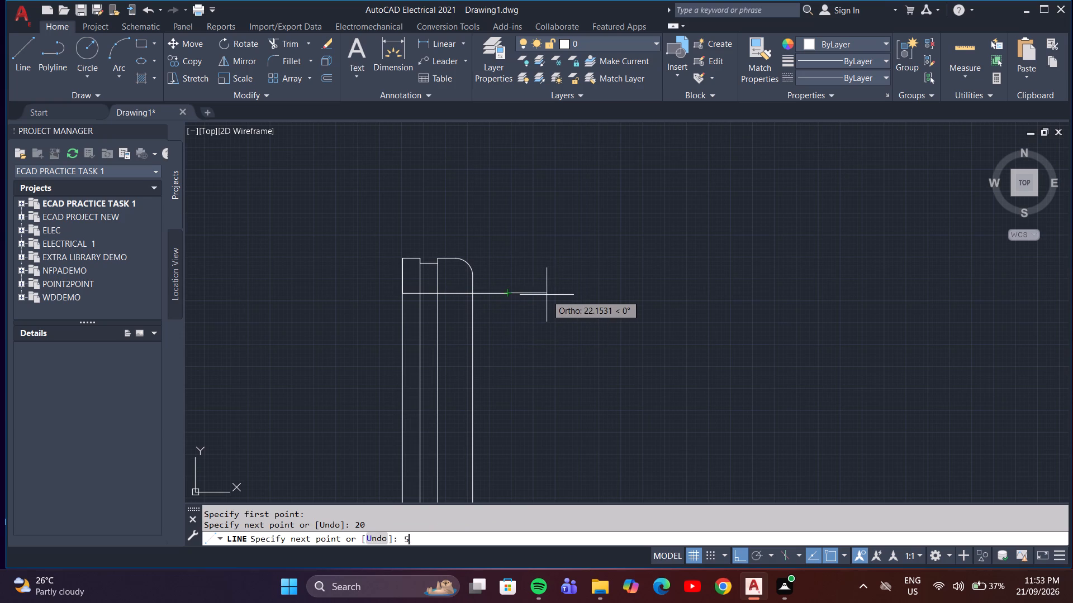
key(Return)
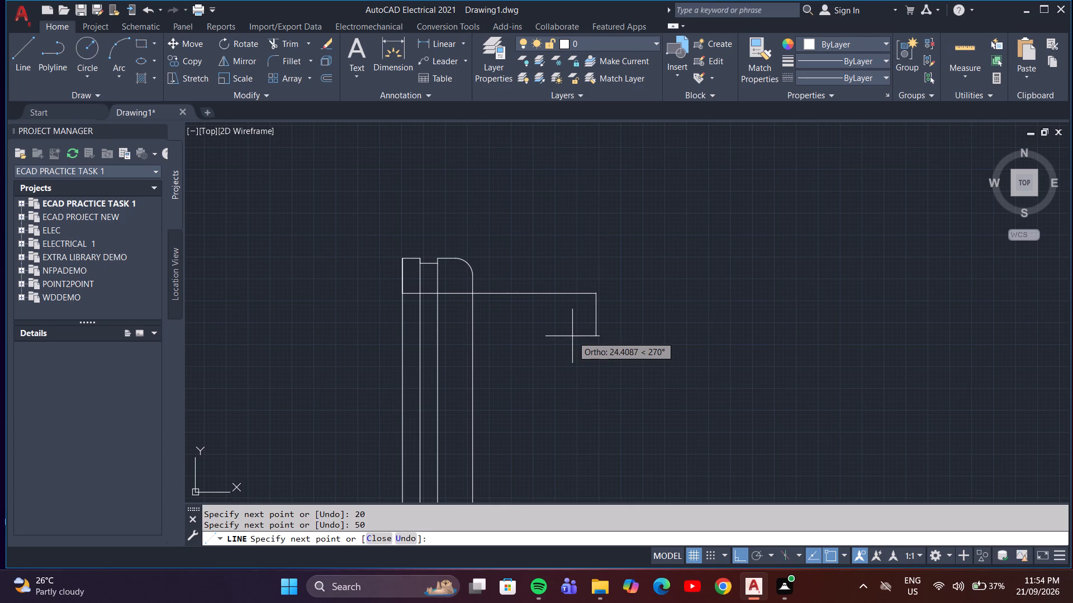
key(1)
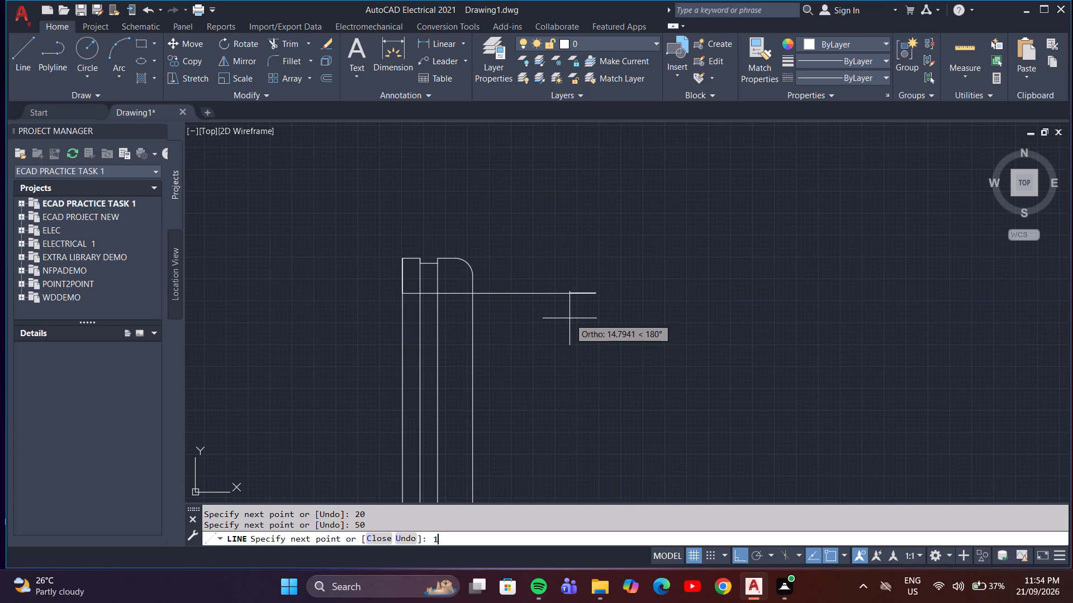
key(0)
key(Return)
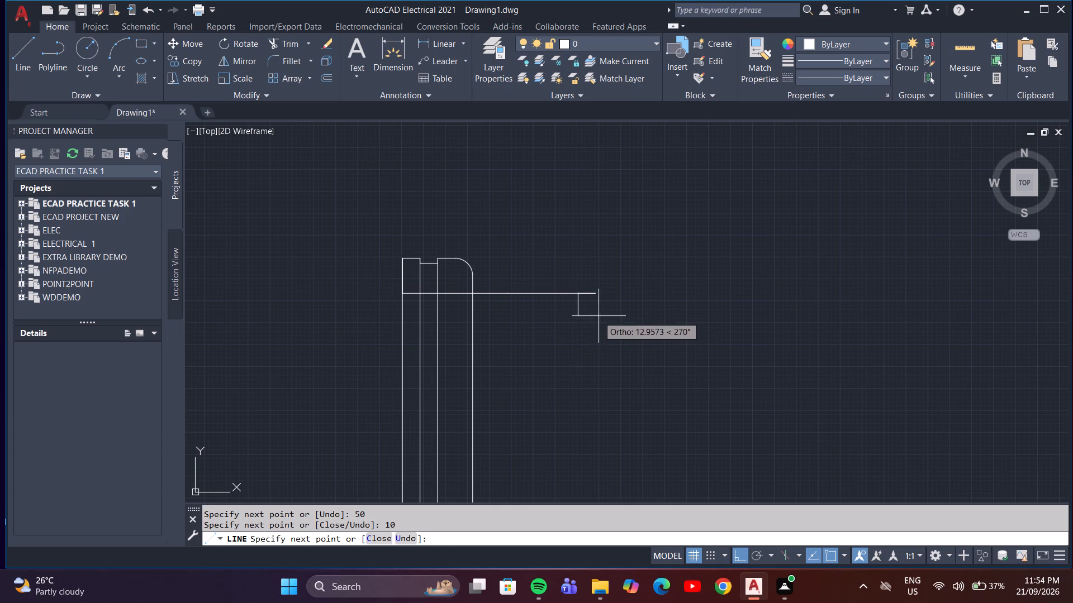
key(Escape)
key(Escape)
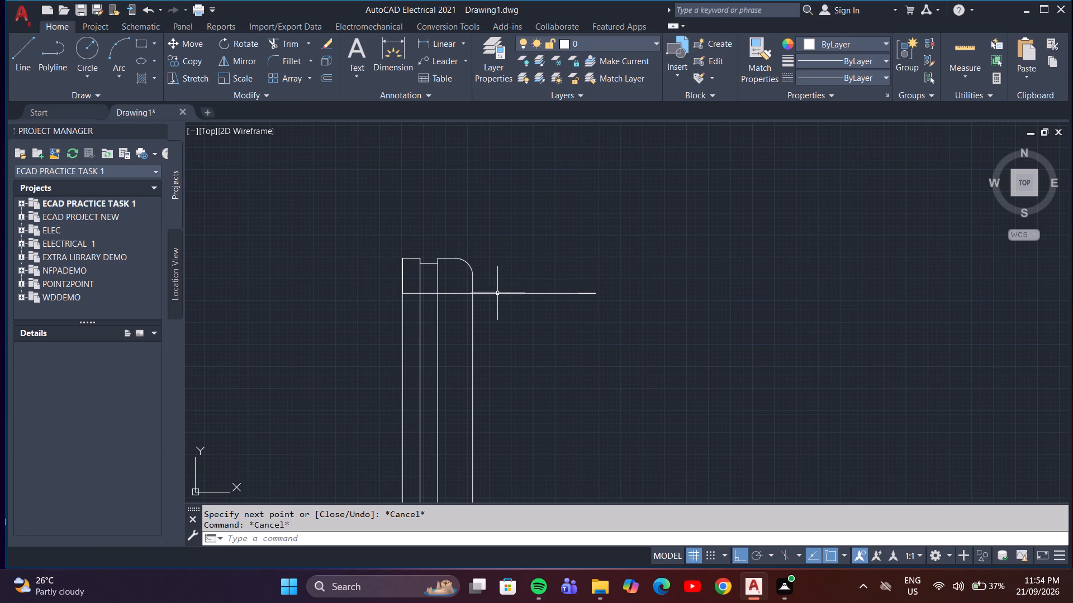
Add a linear dimension above the first horizontal segment, from the neck's right edge to that segment's outer end.
click(493, 295)
click(438, 47)
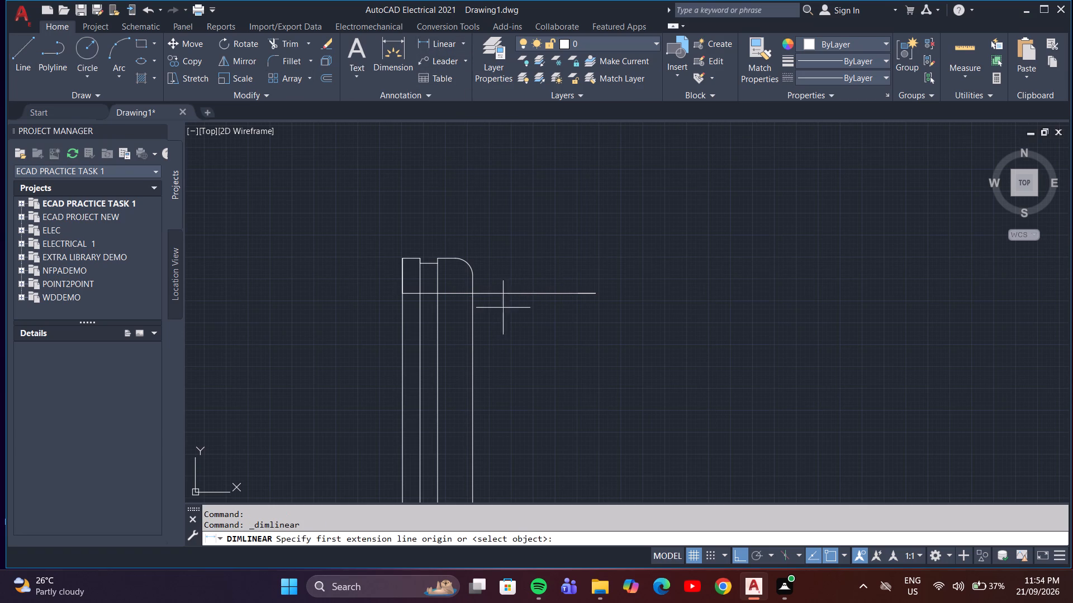
click(472, 294)
click(509, 295)
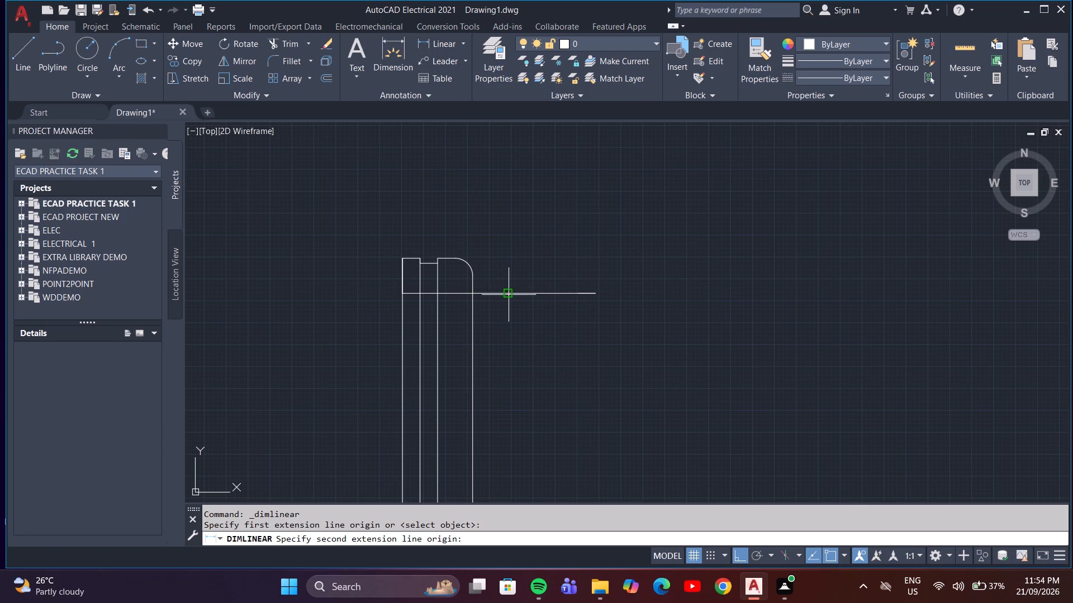
click(509, 278)
scroll(492, 279, up, 7)
scroll(483, 277, down, 3)
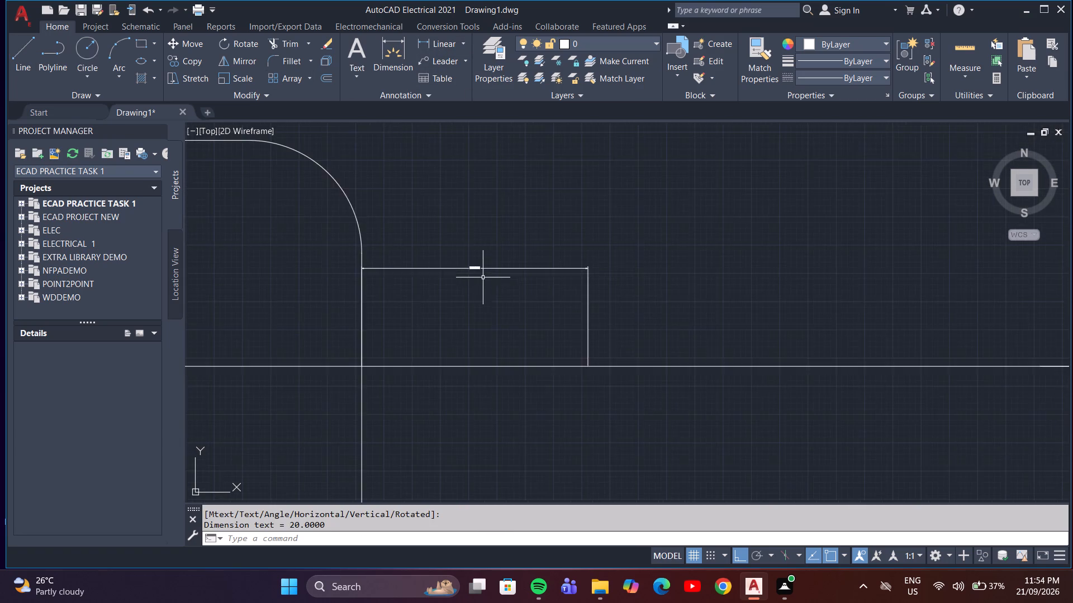
Add a linear dimension above the second horizontal segment, from the first segment's end to the line's outer end.
scroll(483, 277, down, 3)
key(space)
click(510, 298)
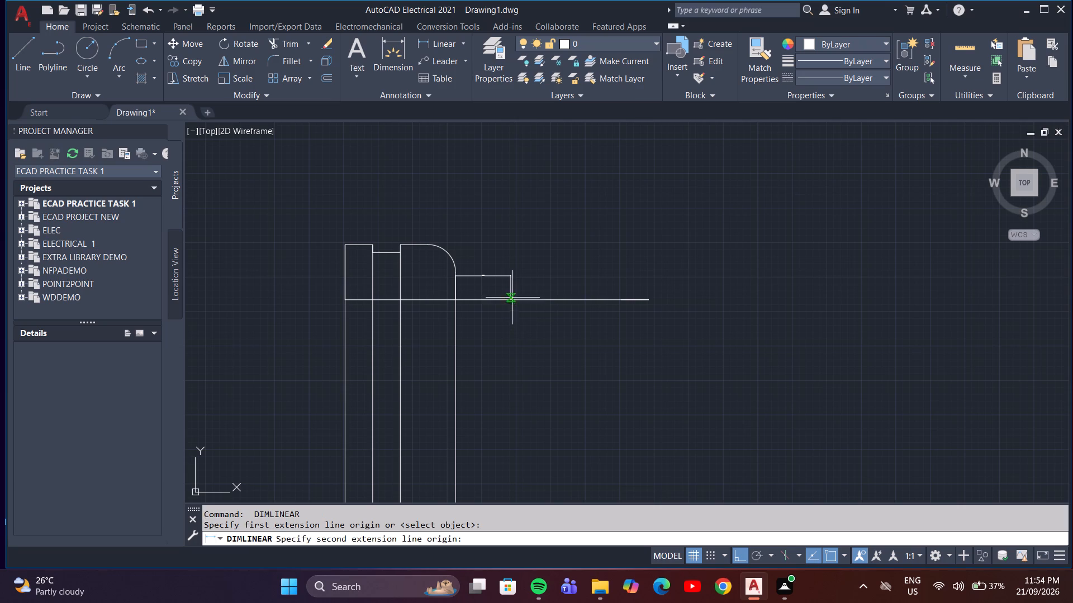
click(650, 300)
click(635, 270)
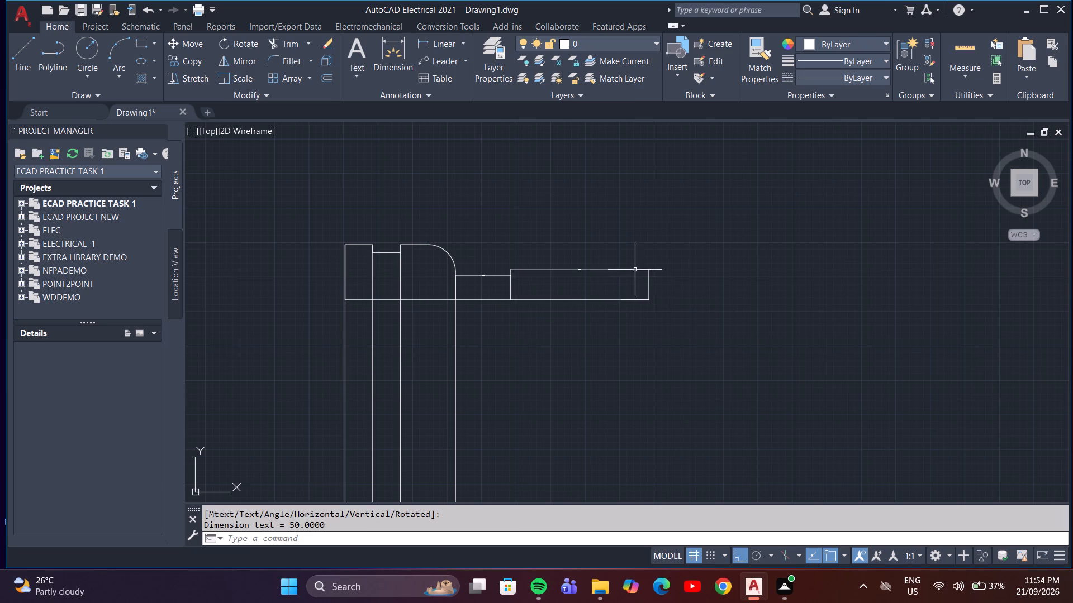
scroll(570, 277, up, 5)
scroll(616, 240, down, 7)
key(Escape)
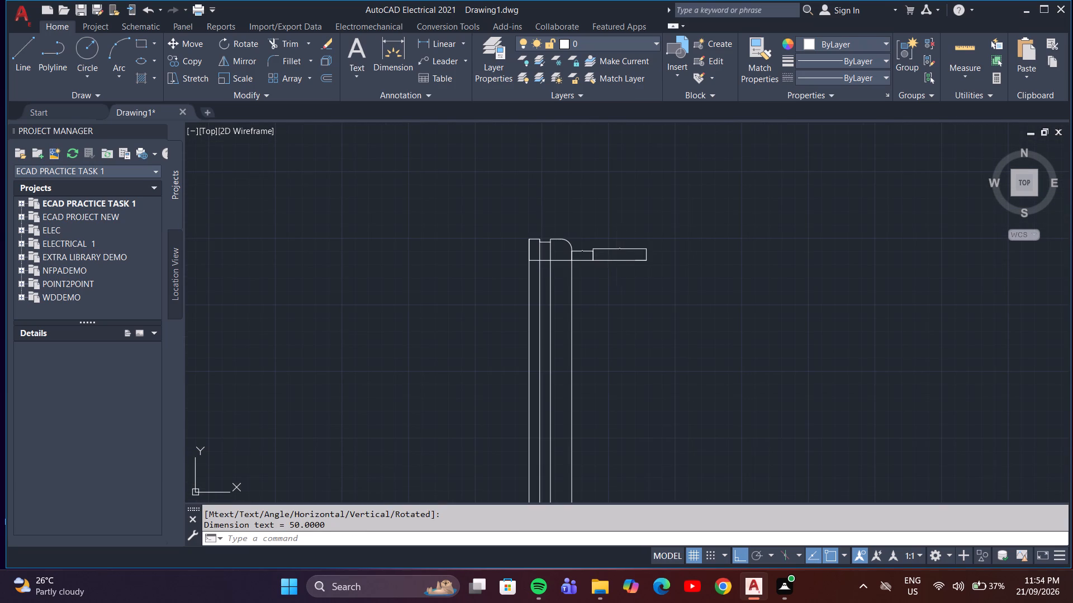
Erase the two linear dimensions above the horizontal line extending outward from the neck.
scroll(613, 261, down, 2)
scroll(617, 258, up, 5)
click(605, 234)
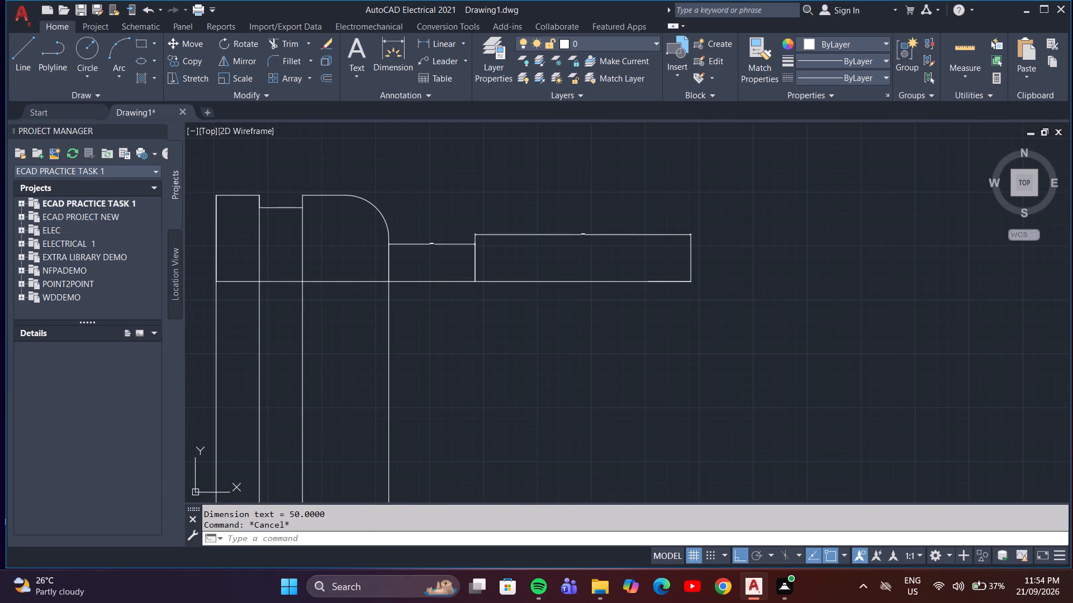
key(Delete)
click(468, 245)
key(Delete)
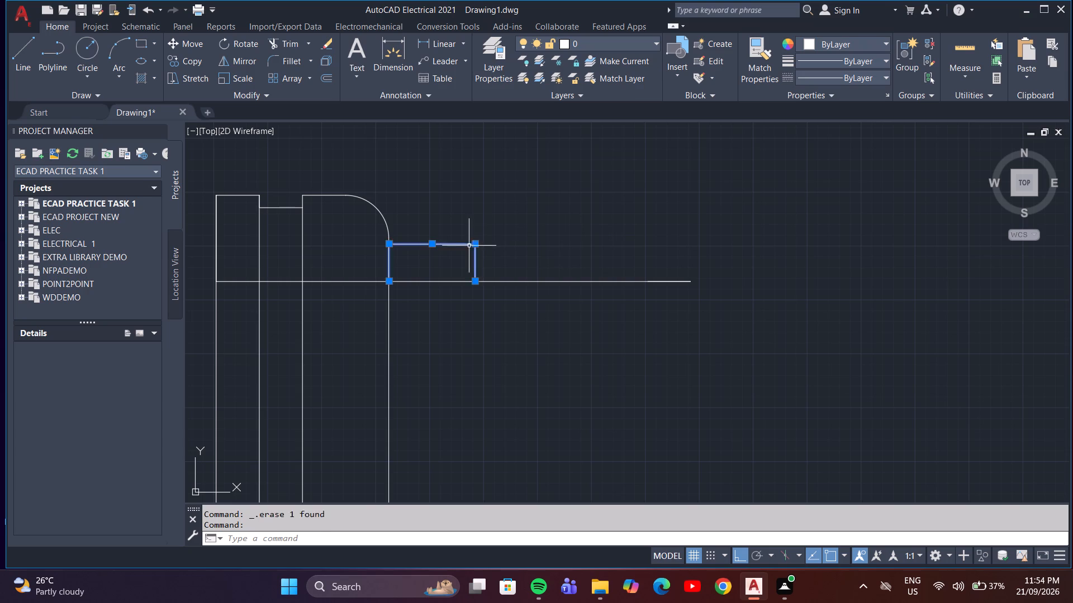
From the horizontal line's outer end, draw a line 10 units down, back about 50 units toward the neck, and 30 units down.
click(18, 49)
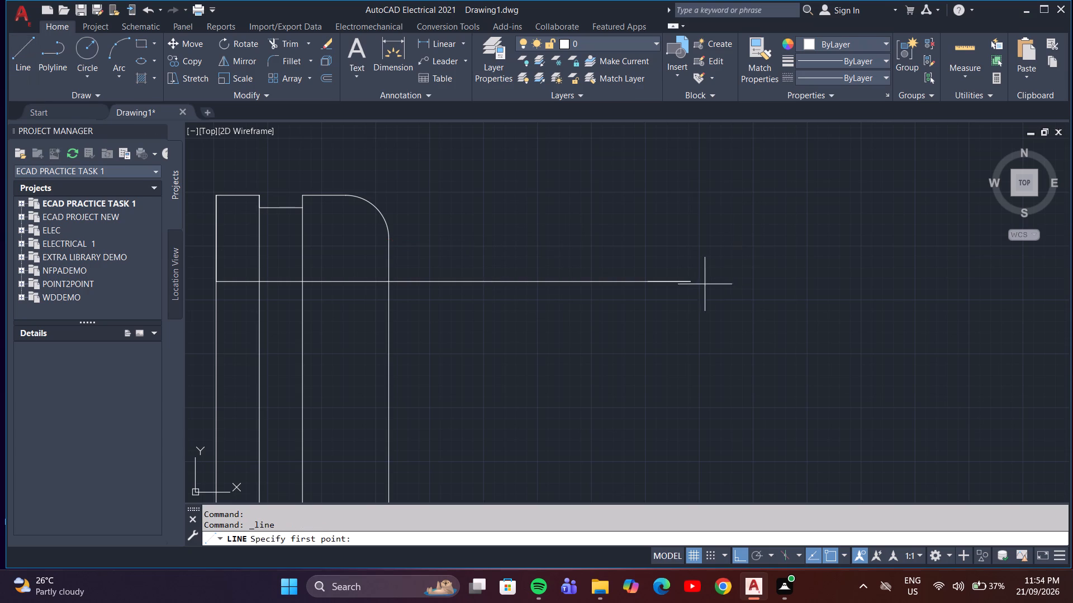
click(691, 281)
key(1)
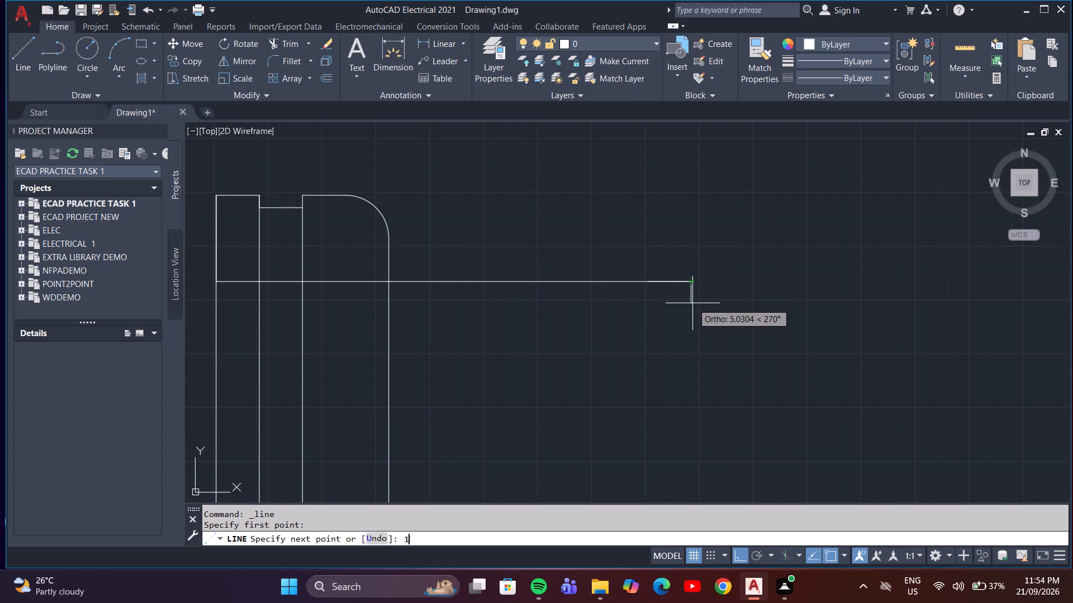
key(0)
key(Return)
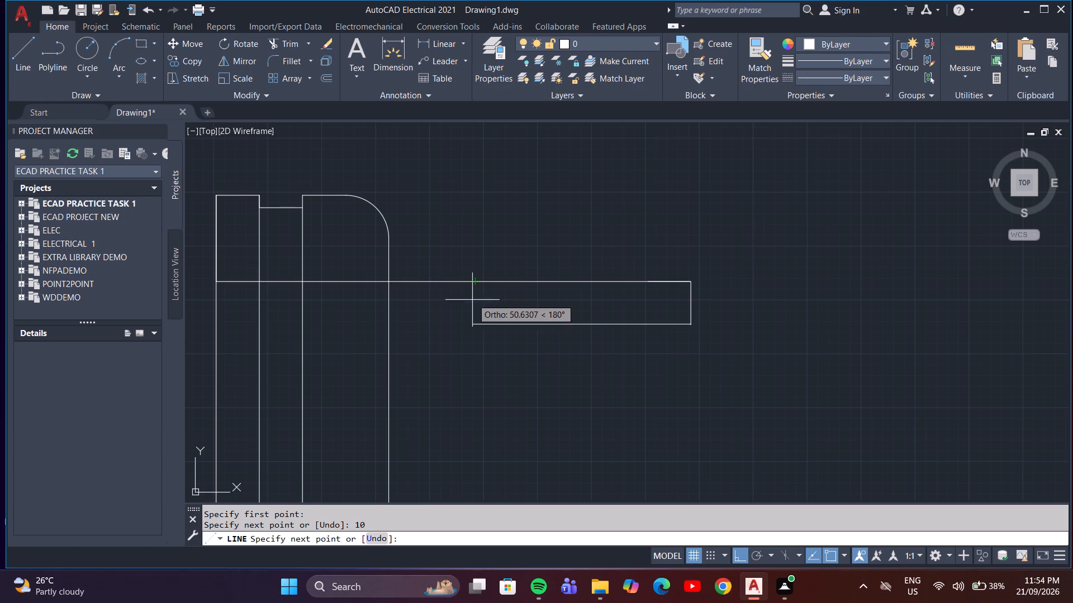
click(475, 326)
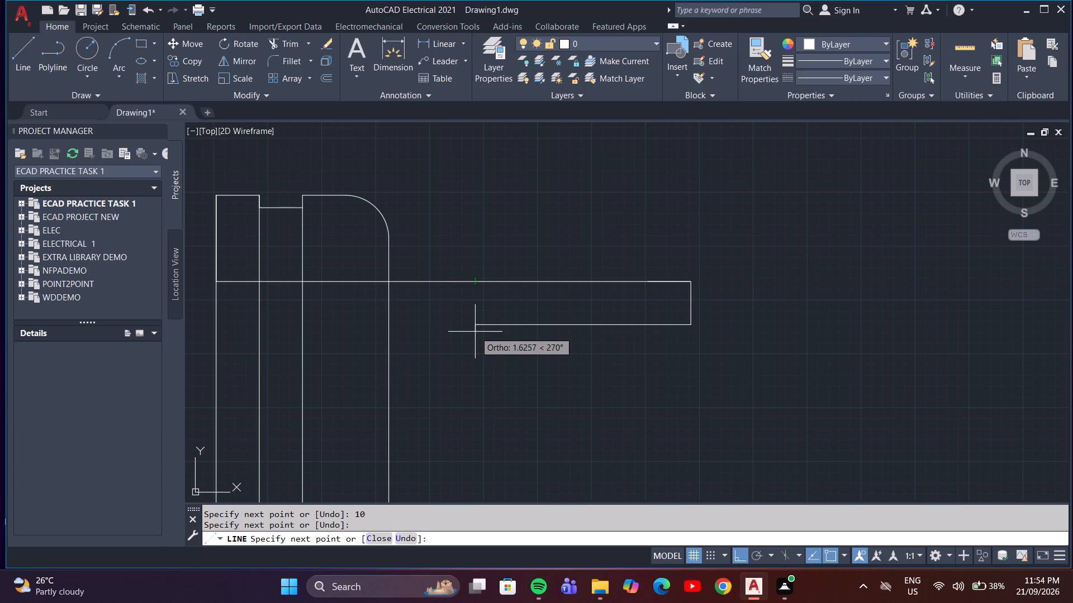
key(3)
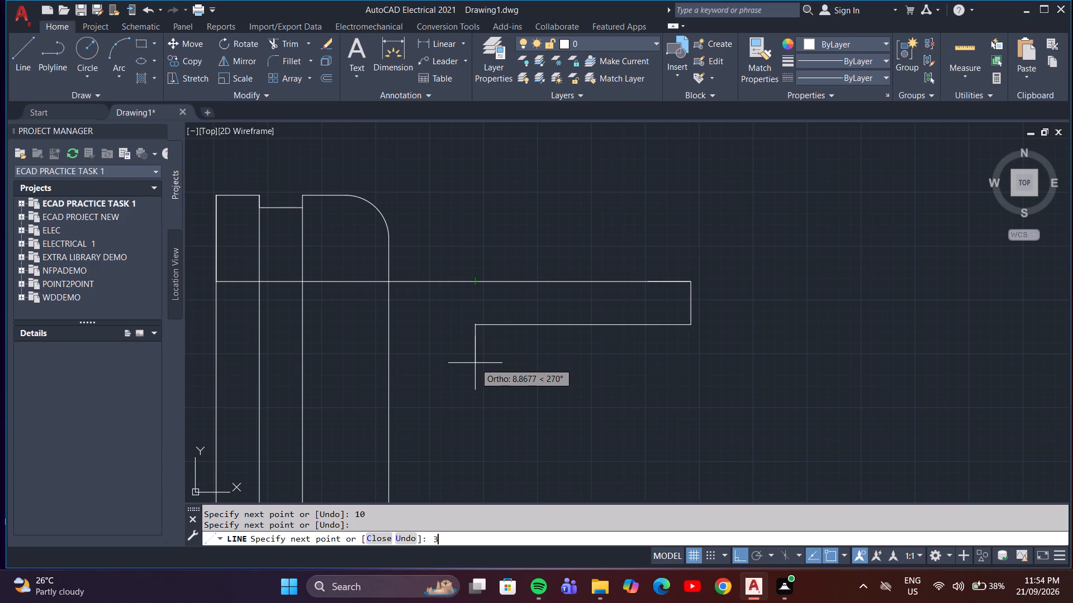
key(0)
key(Return)
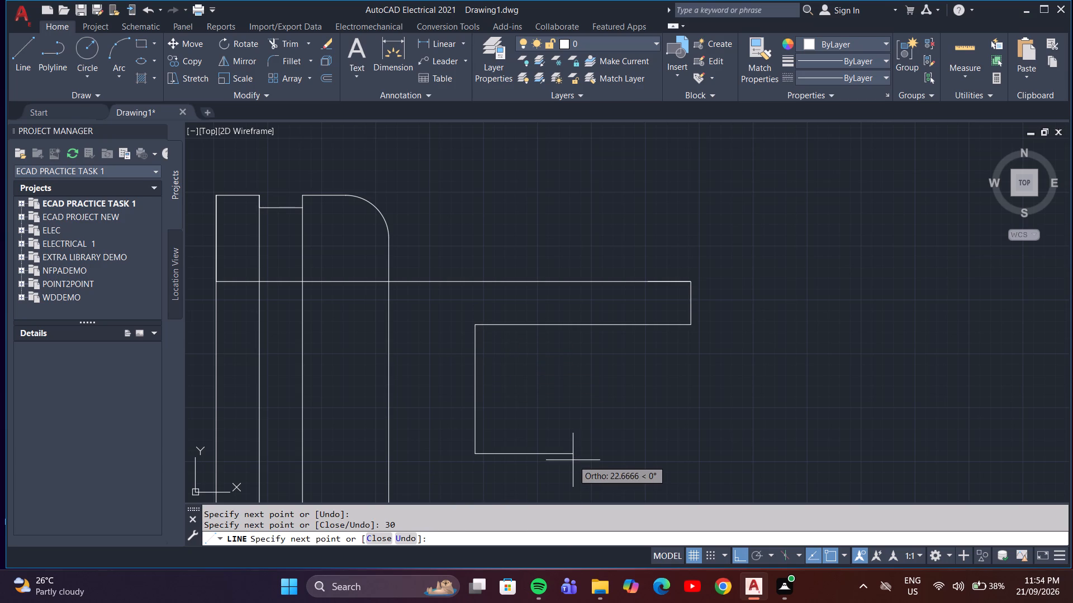
Continue the stepped outline 30 units outward from the neck and 20 units down.
middle_drag(573, 460, 585, 341)
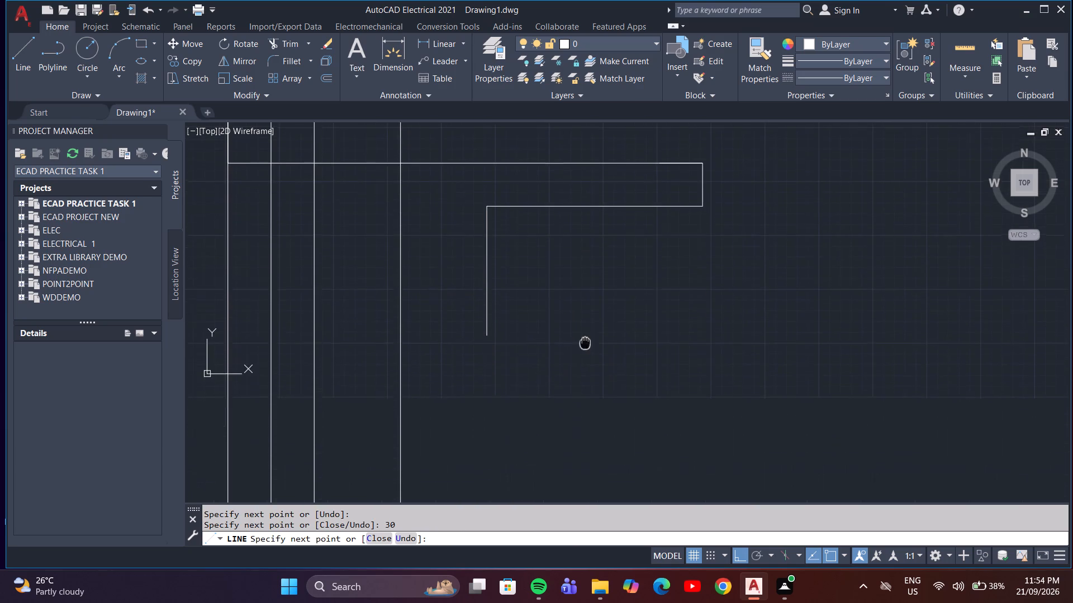
middle_drag(585, 341, 585, 340)
scroll(583, 344, down, 3)
middle_drag(595, 376, 535, 197)
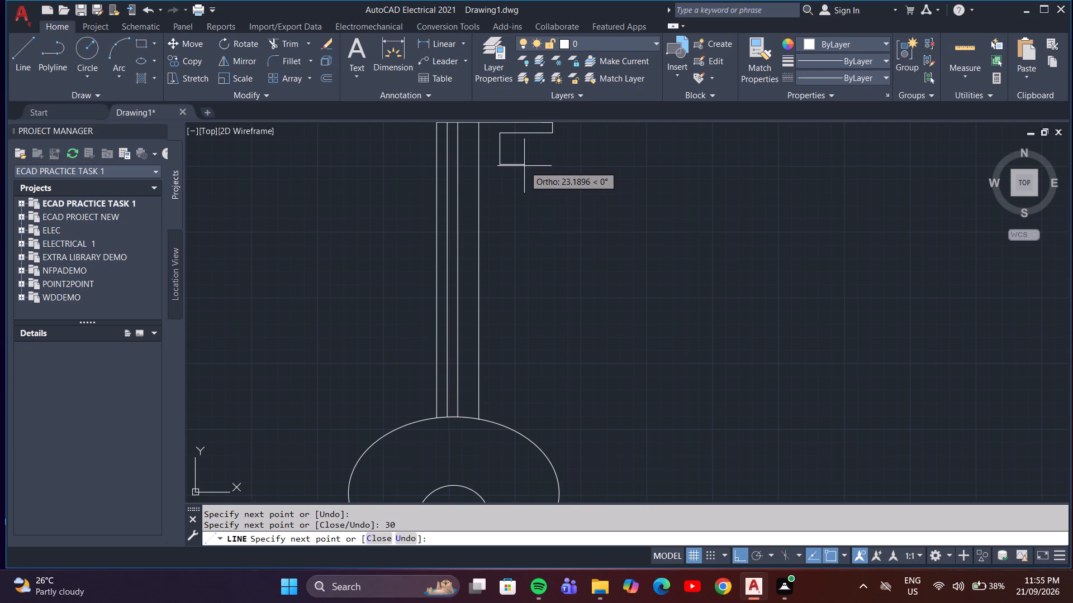
text(30)
key(Return)
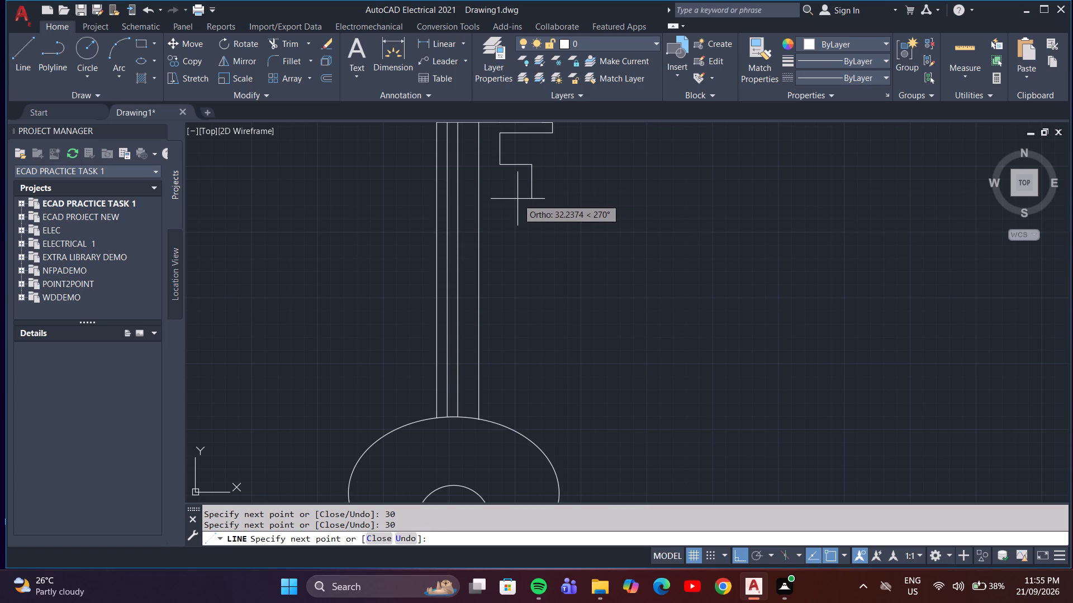
text(20)
key(Return)
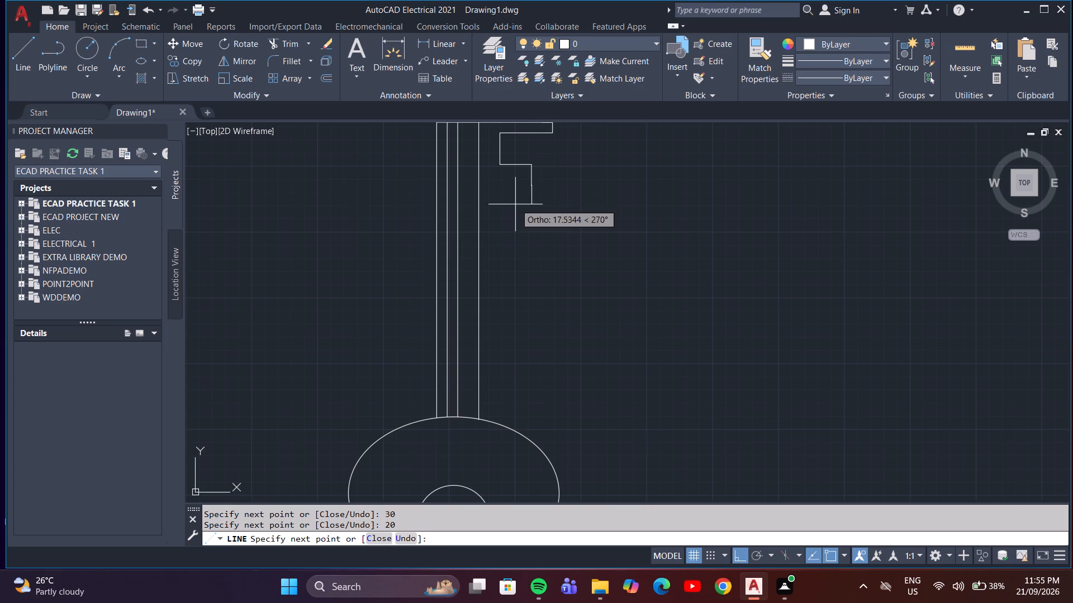
Continue the outline back toward the neck, aligned with the inner corner above, and 16 units down, and end the line.
scroll(524, 189, up, 6)
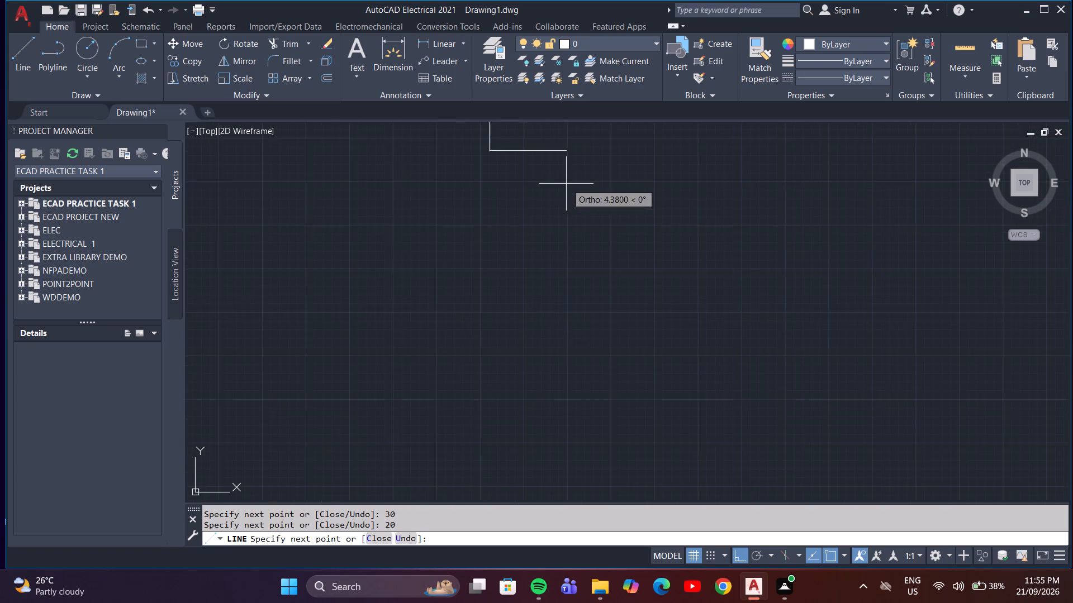
middle_drag(538, 179, 557, 384)
scroll(530, 343, up, 4)
scroll(307, 425, down, 3)
middle_drag(313, 390, 748, 329)
scroll(690, 335, down, 4)
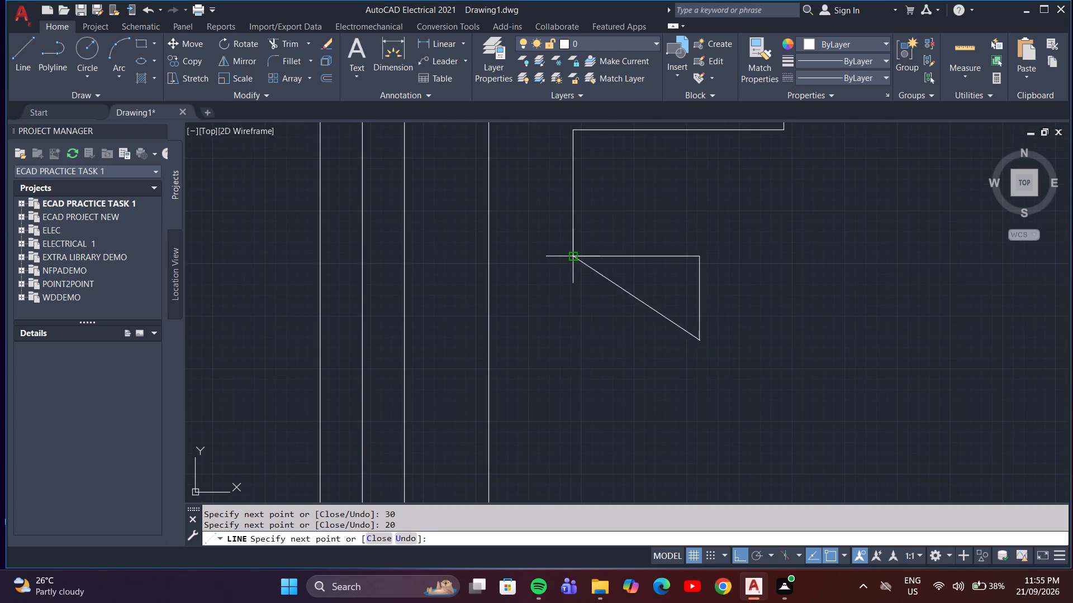
click(574, 343)
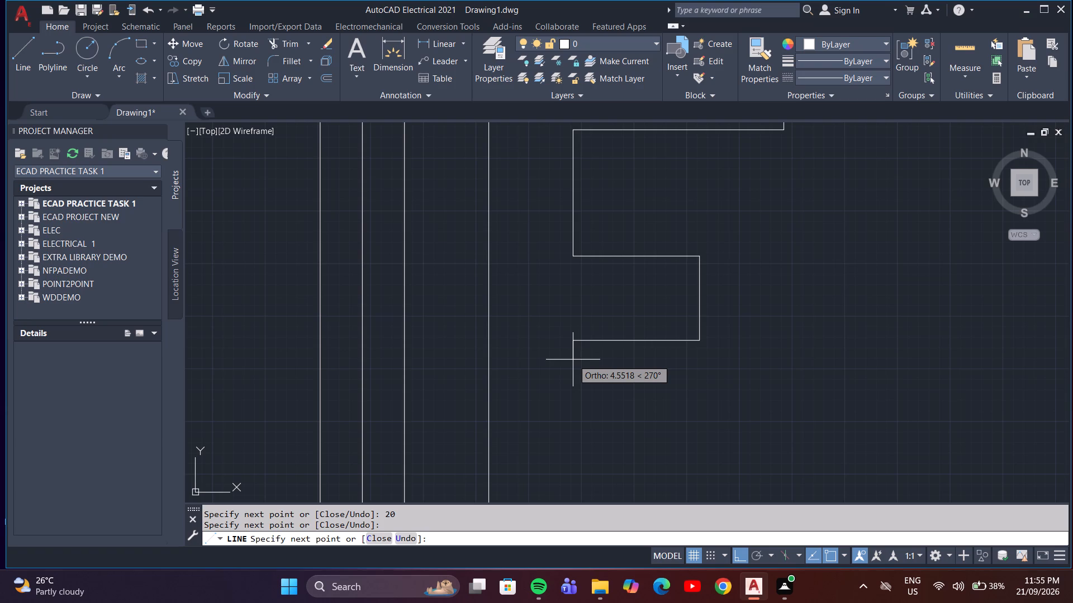
key(1)
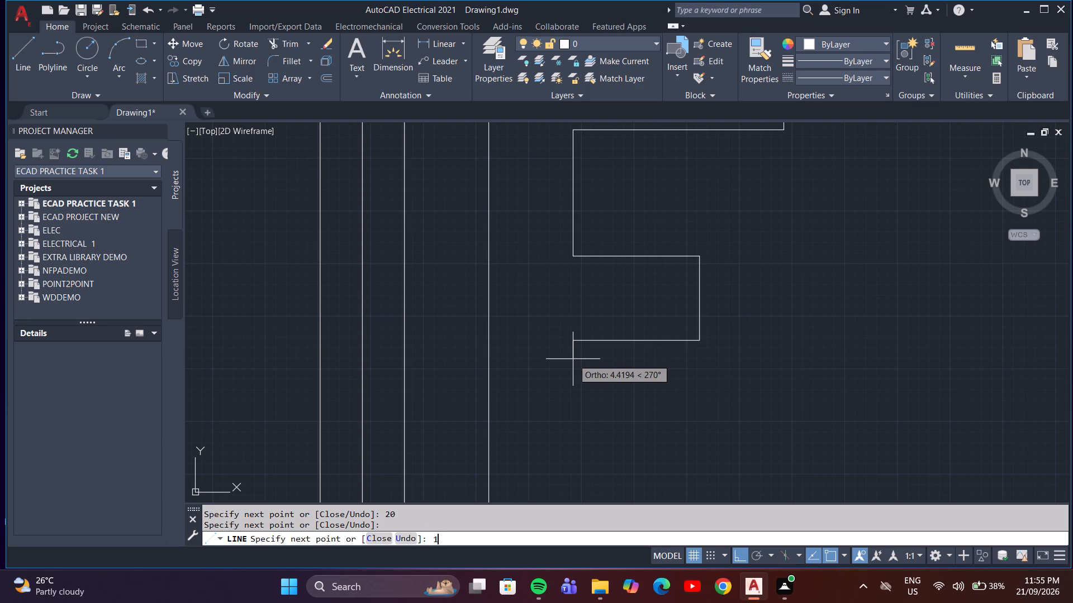
key(6)
key(Return)
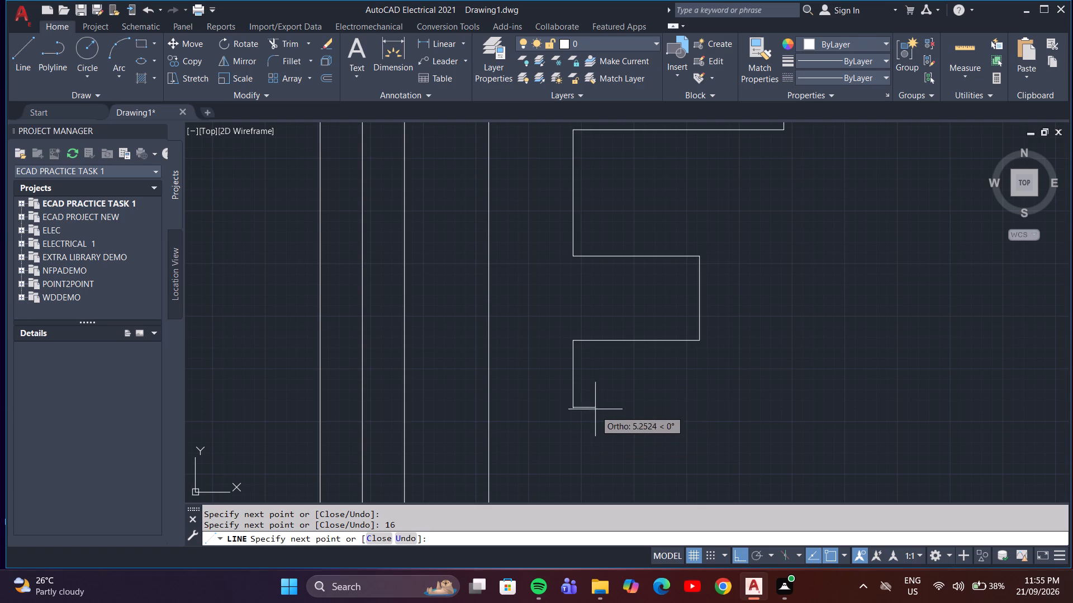
key(Escape)
Draw a horizontal line from the stepped outline's lower end to the neck's right edge.
key(l)
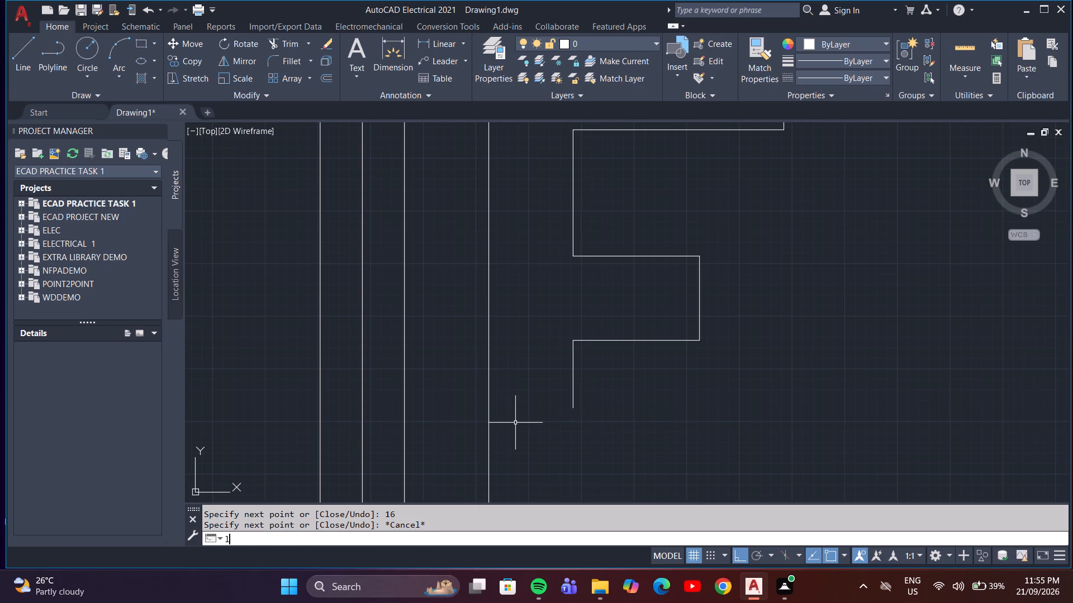
key(Return)
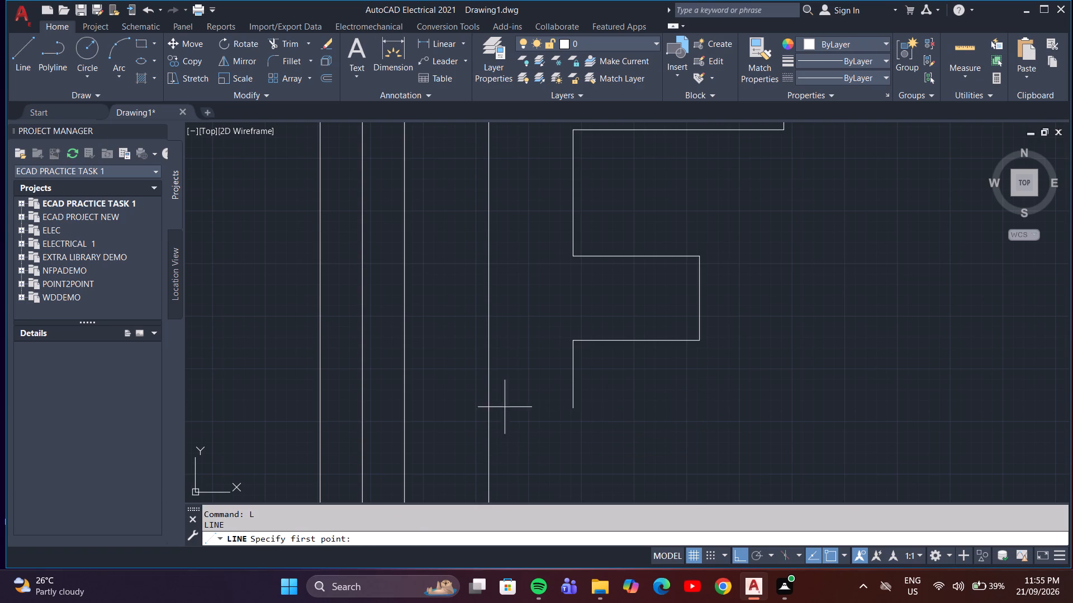
click(573, 407)
click(487, 408)
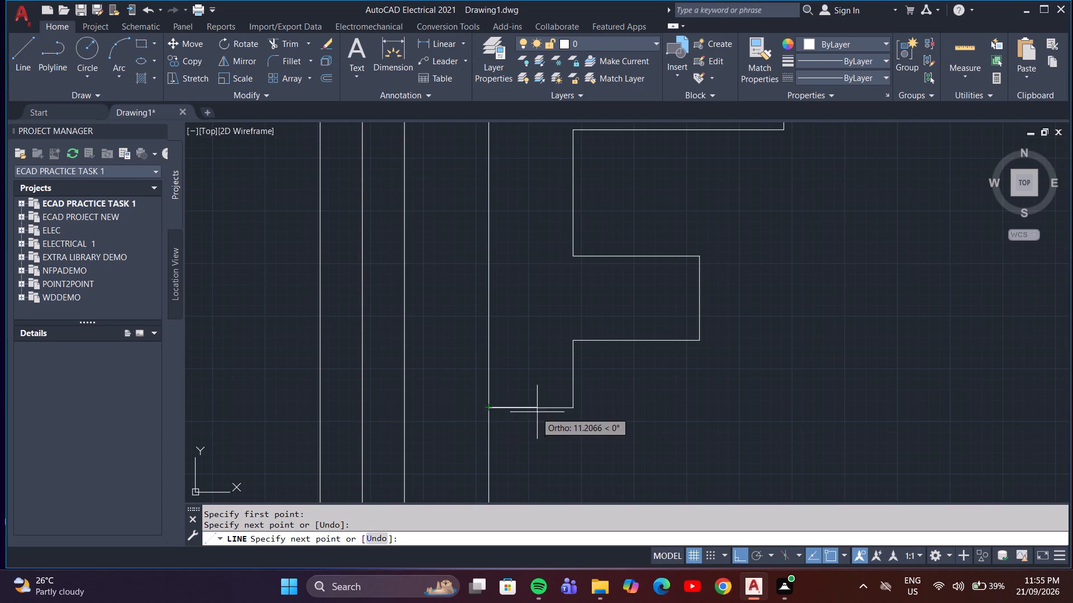
key(Escape)
Draw a 32-unit horizontal line outward from the neck's right edge, starting where the outline's bottom line meets it.
key(l)
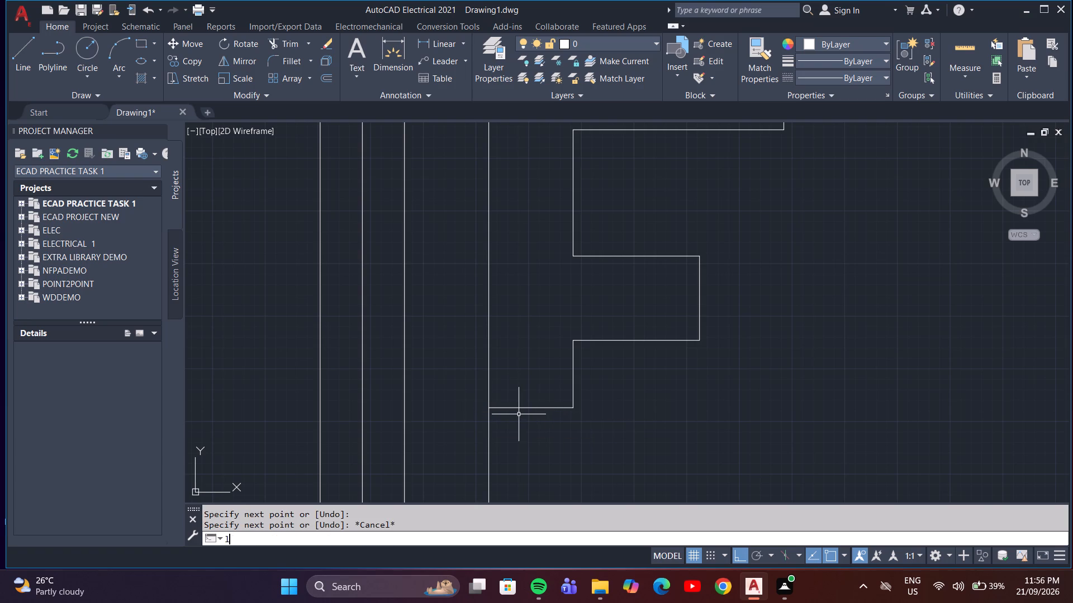
key(Return)
click(488, 408)
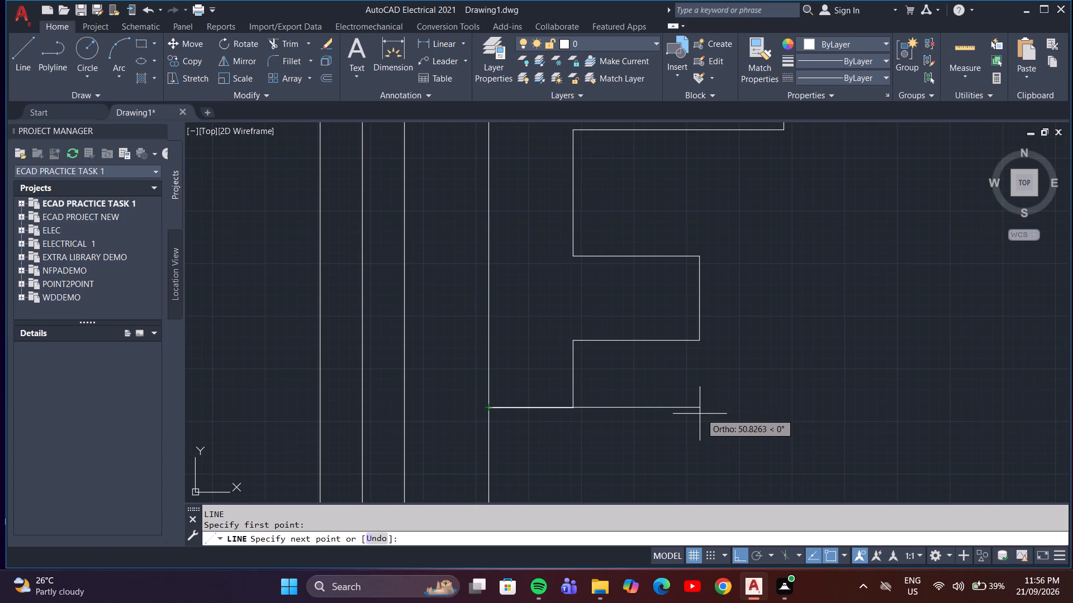
text(32)
key(Return)
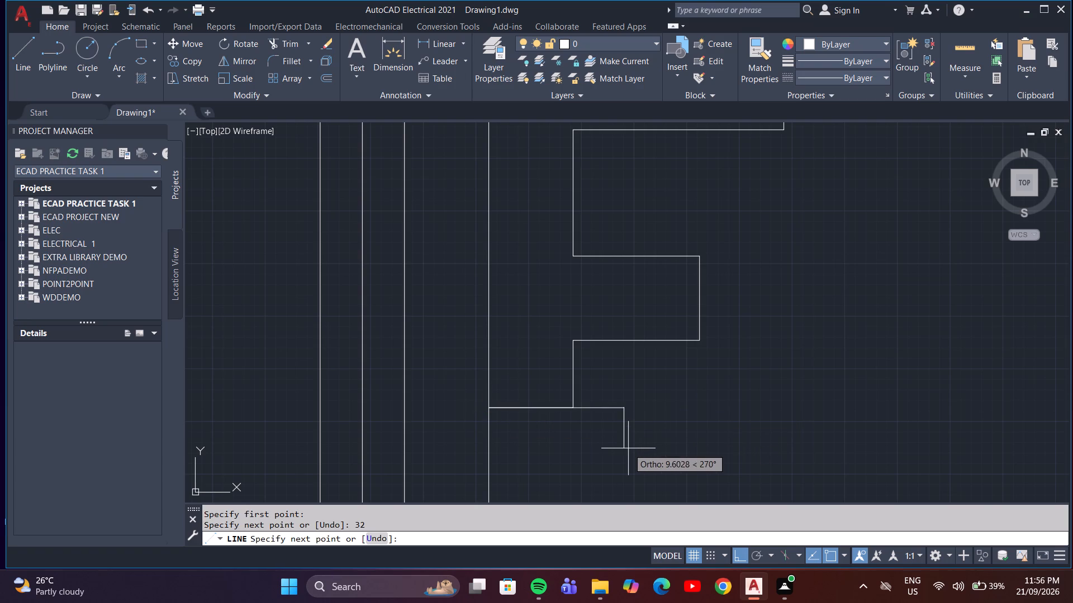
scroll(625, 452, down, 1)
middle_drag(625, 452, 625, 426)
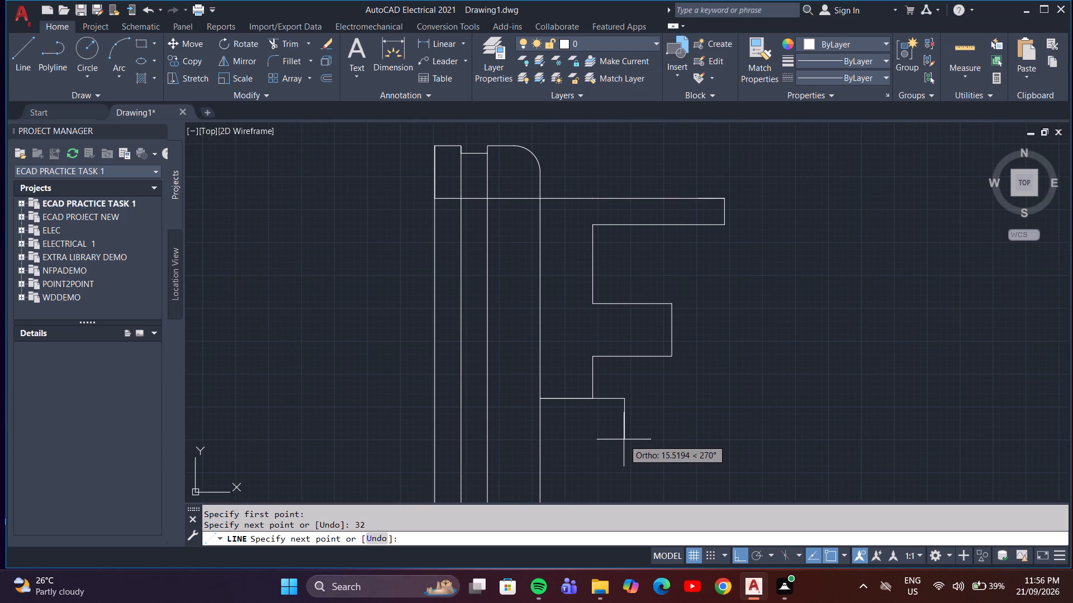
key(Escape)
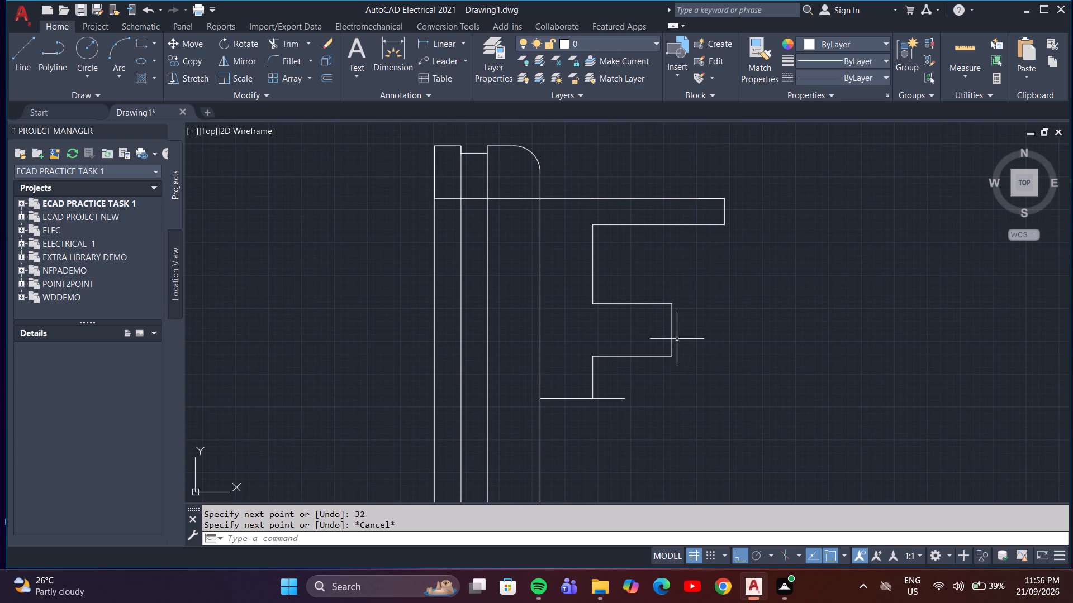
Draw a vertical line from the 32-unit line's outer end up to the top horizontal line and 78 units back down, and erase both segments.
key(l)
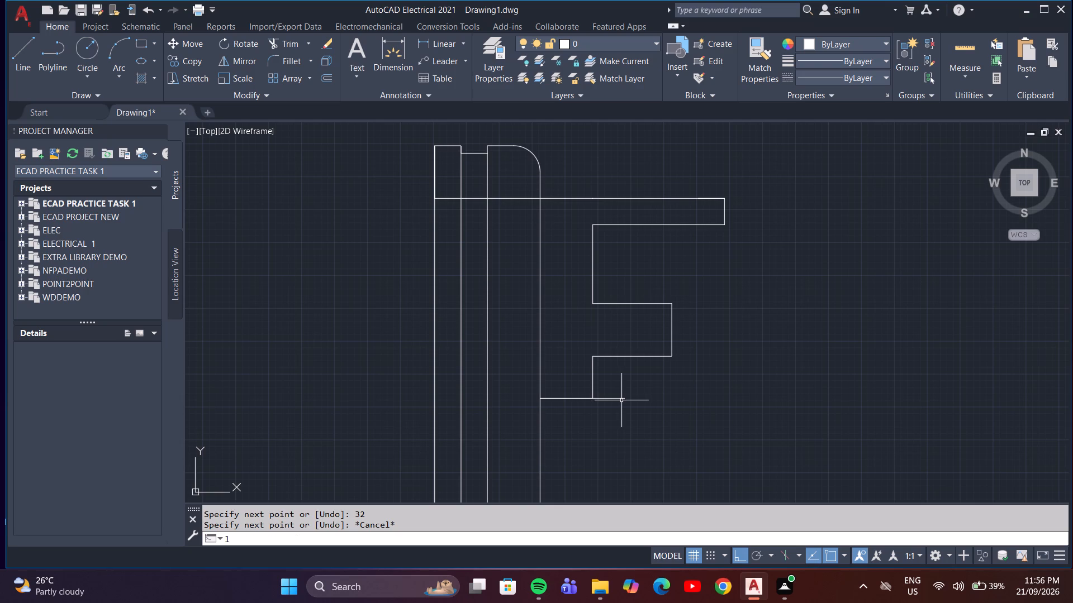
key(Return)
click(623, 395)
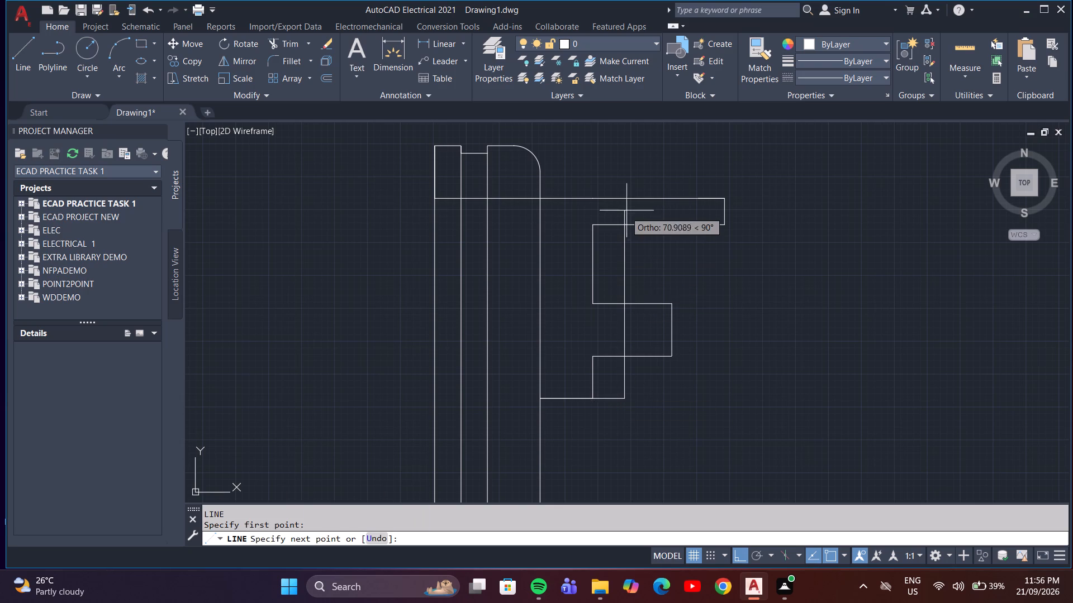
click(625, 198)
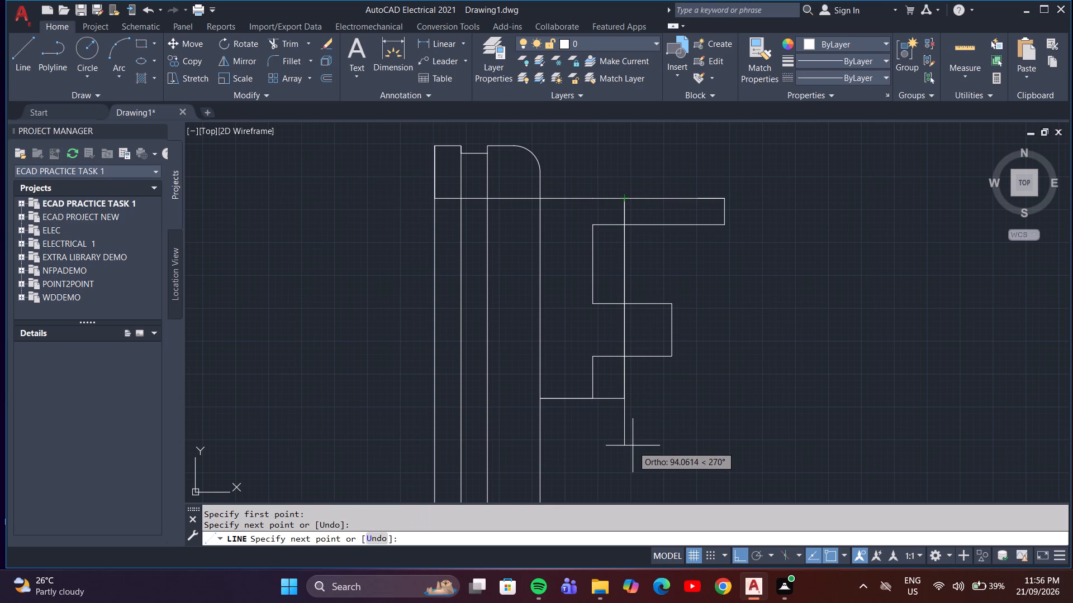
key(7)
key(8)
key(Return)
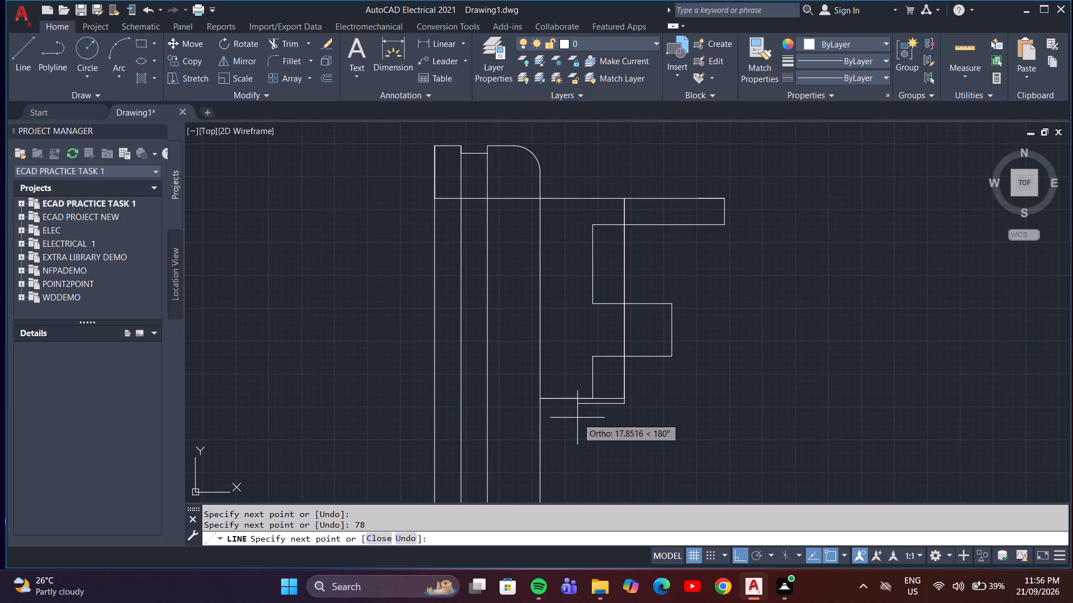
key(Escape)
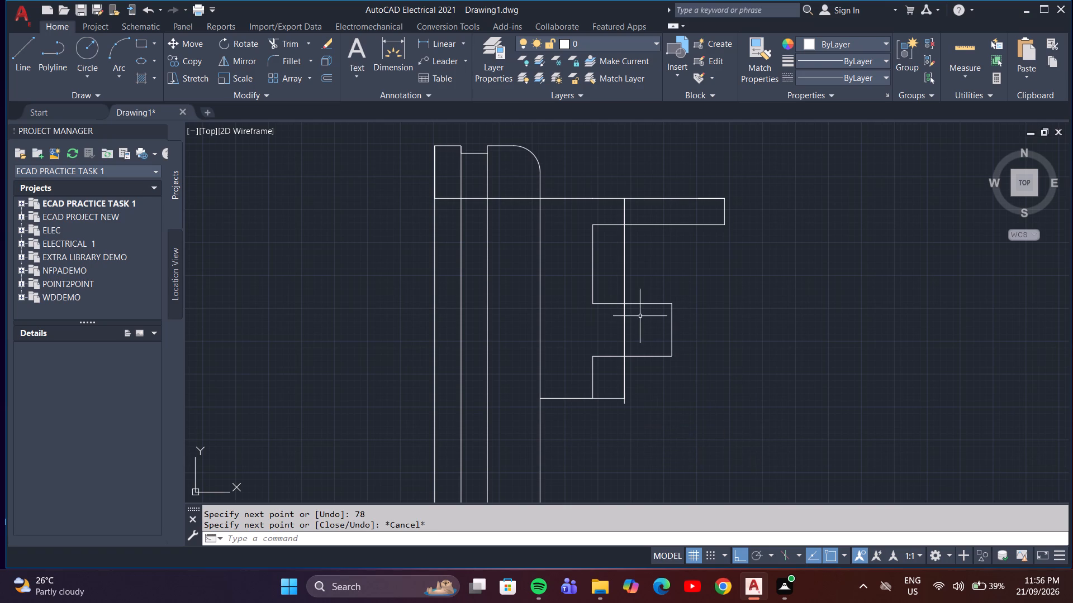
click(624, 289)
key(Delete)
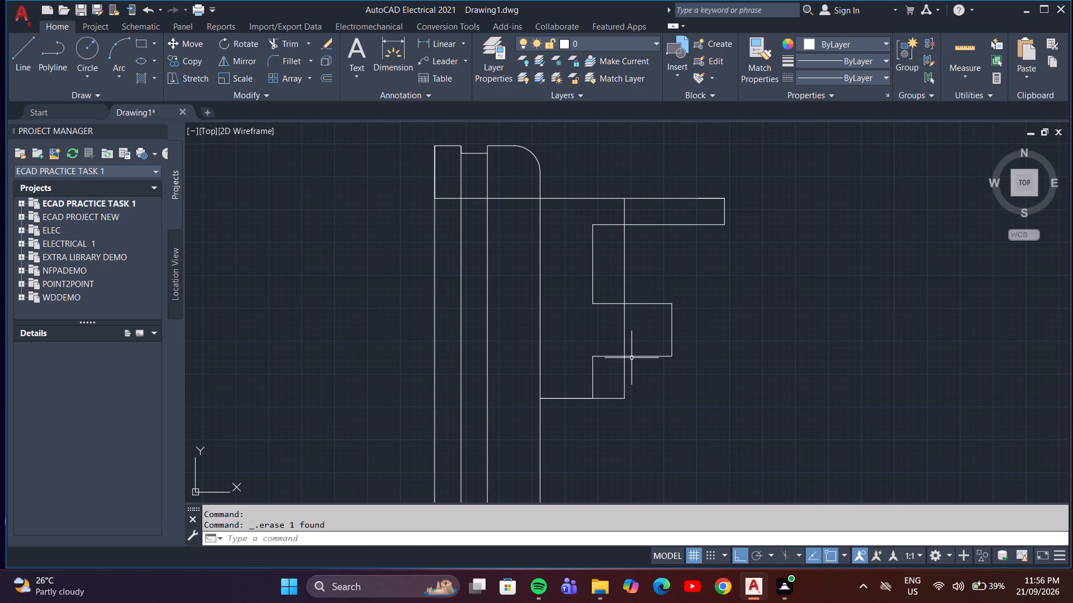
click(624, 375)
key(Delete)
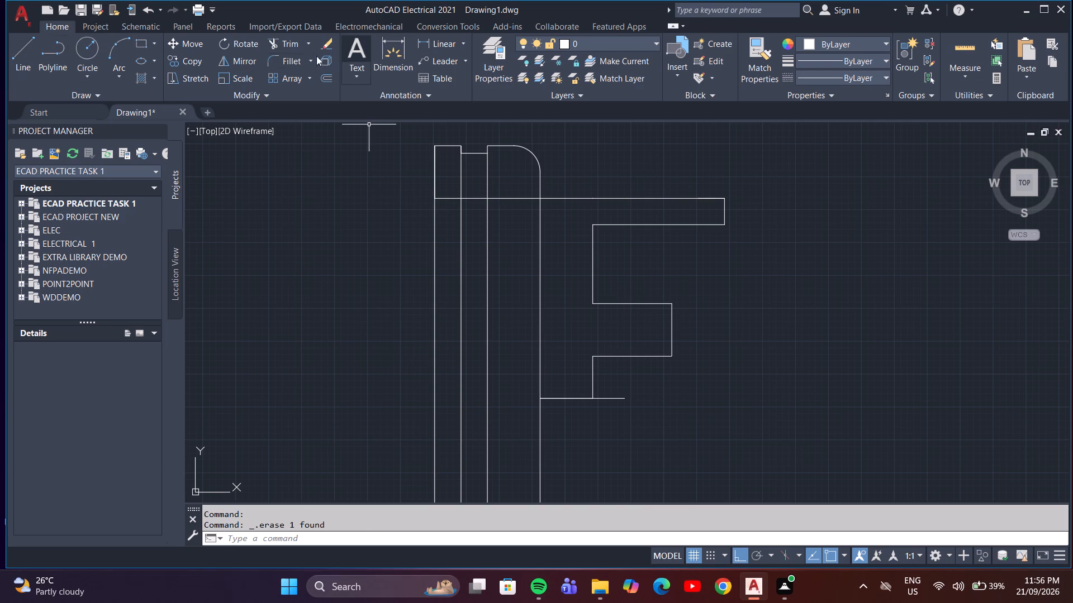
Add a vertical linear dimension beside the short outer end edge of the upper horizontal arm.
click(429, 40)
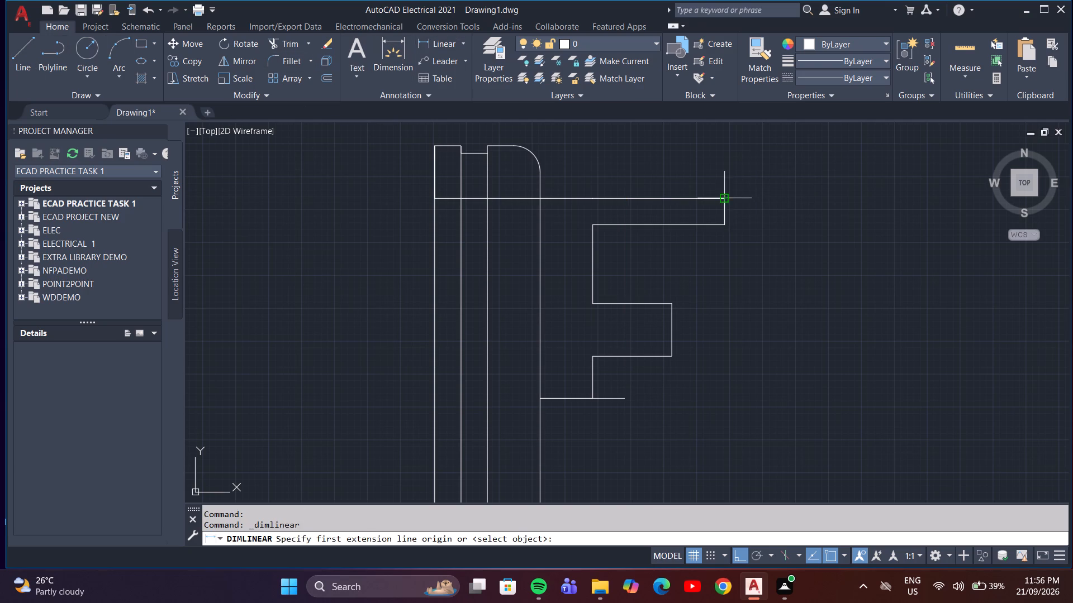
click(725, 197)
drag(725, 224, 732, 225)
click(791, 225)
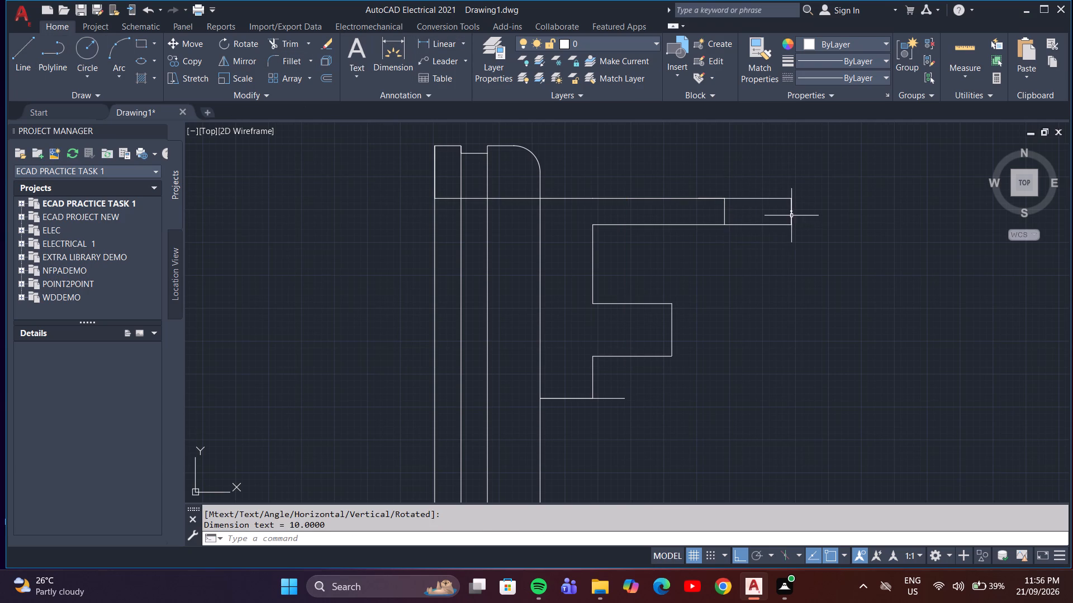
Configure the drawing units to a length precision of 0 and an insertion scale in millimeters.
key(u)
key(n)
key(Return)
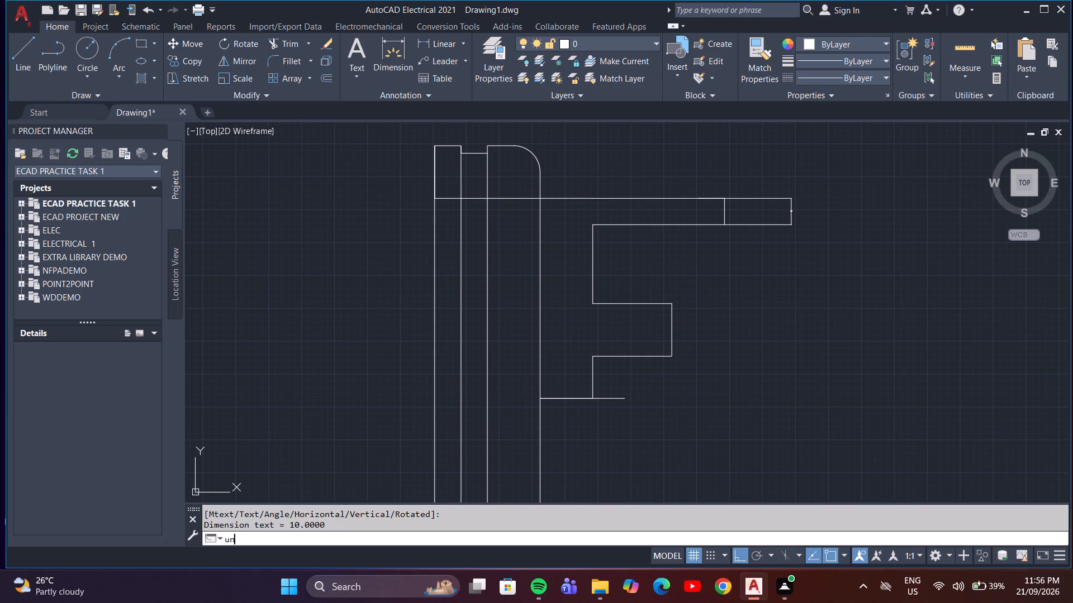
click(511, 224)
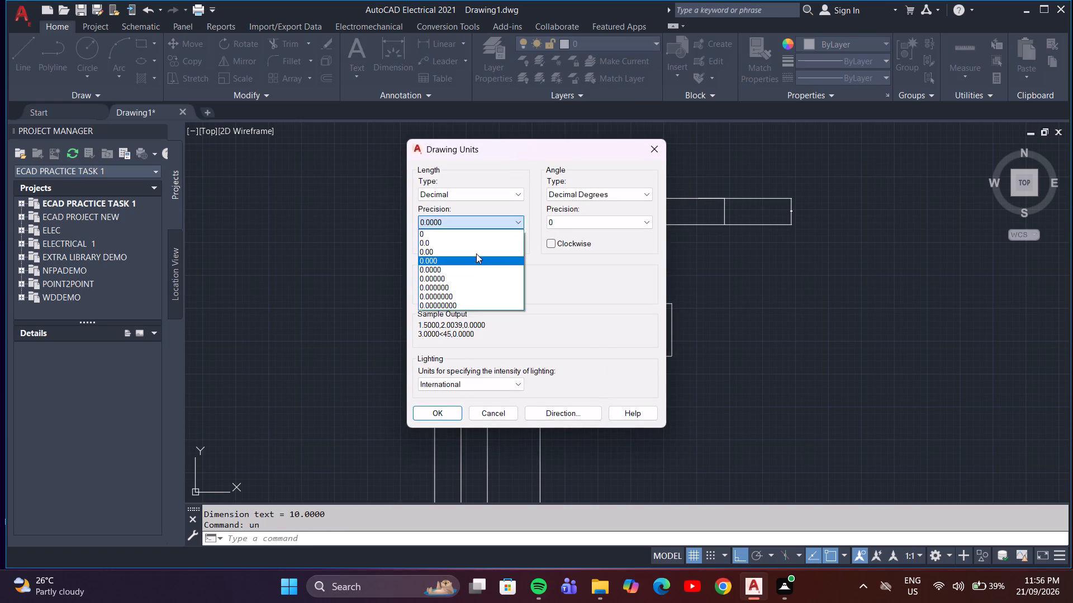
click(484, 237)
click(471, 290)
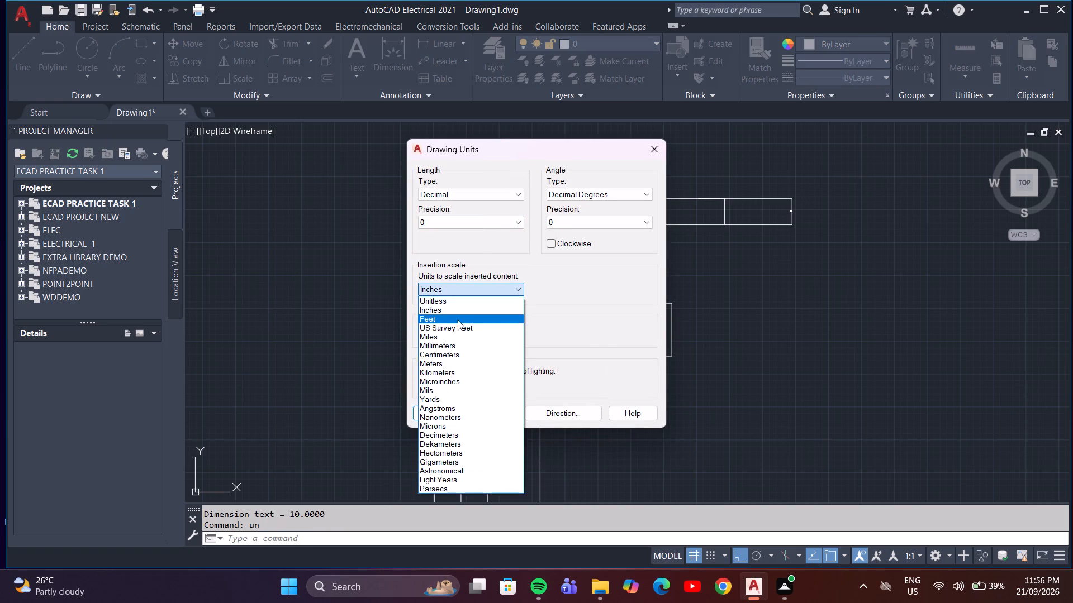
click(448, 347)
click(447, 411)
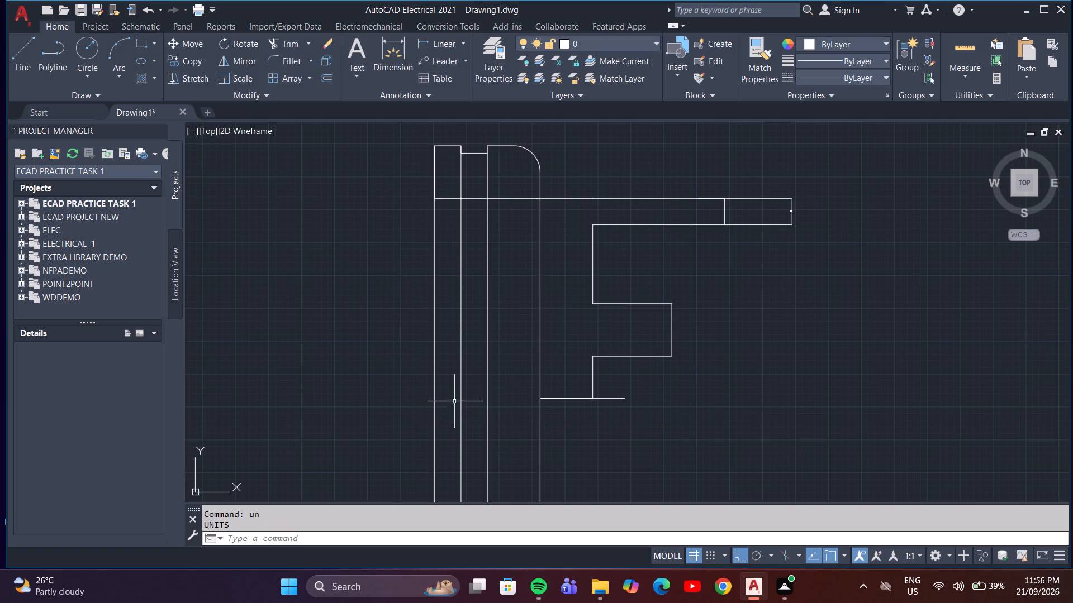
Modify the Standard dimension style to use a text height of 15.18.
key(d)
key(Return)
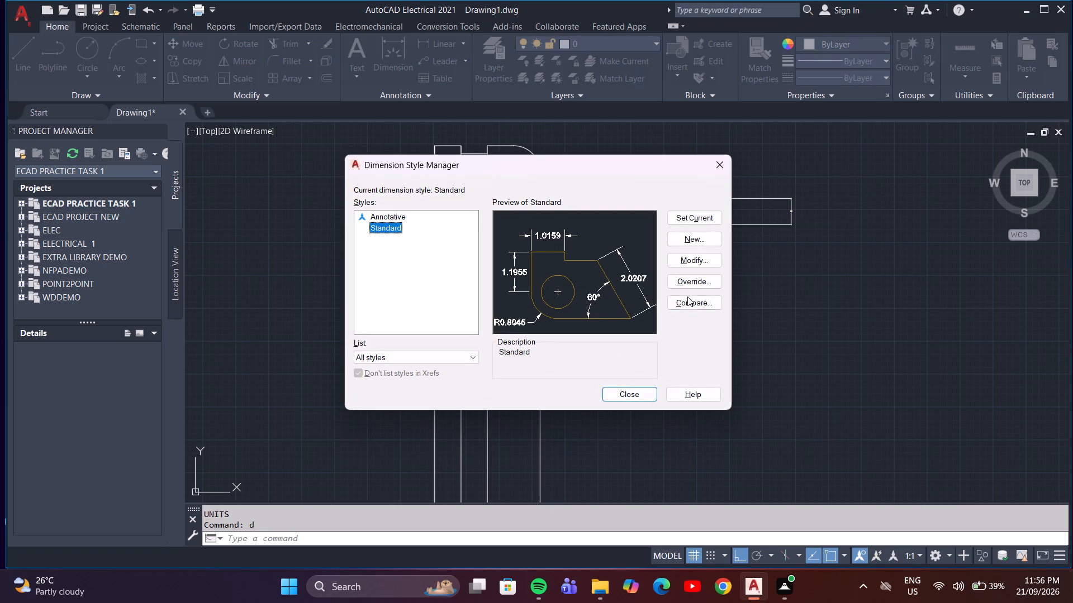
click(696, 263)
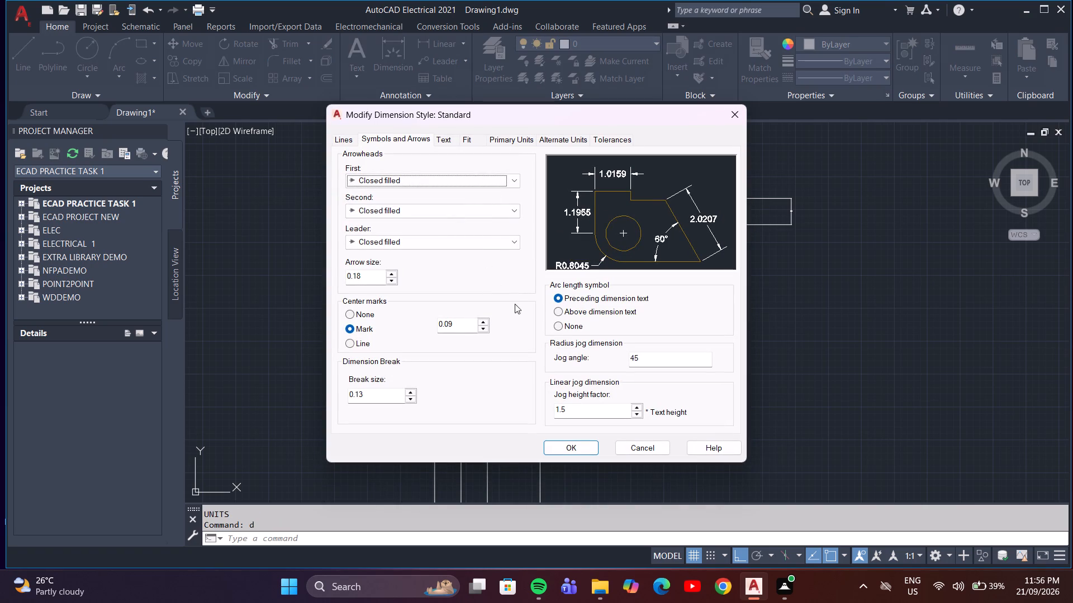
click(444, 138)
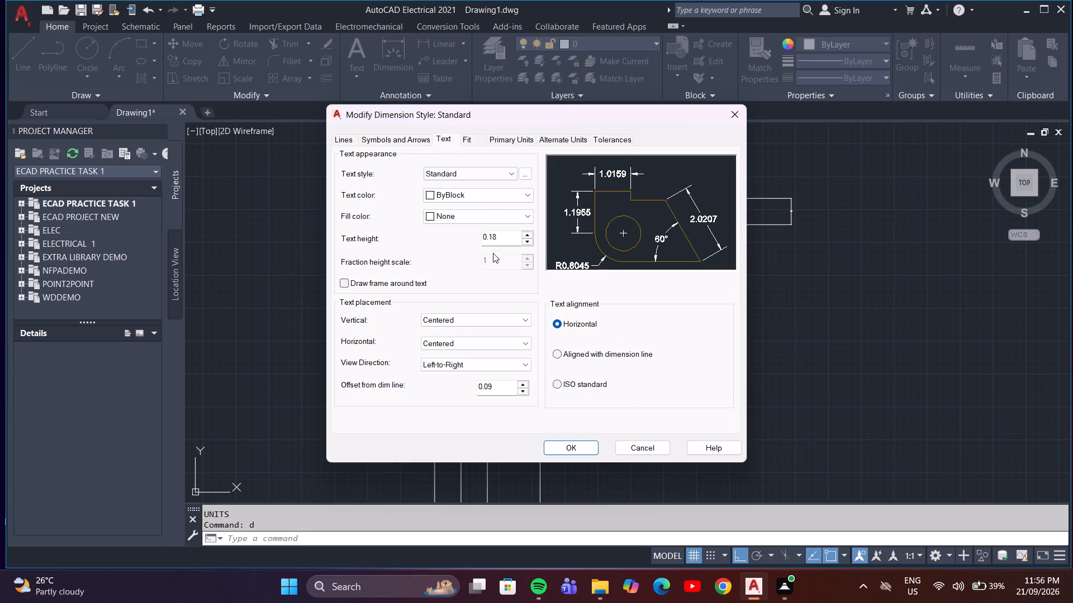
click(525, 236)
click(524, 233)
click(524, 236)
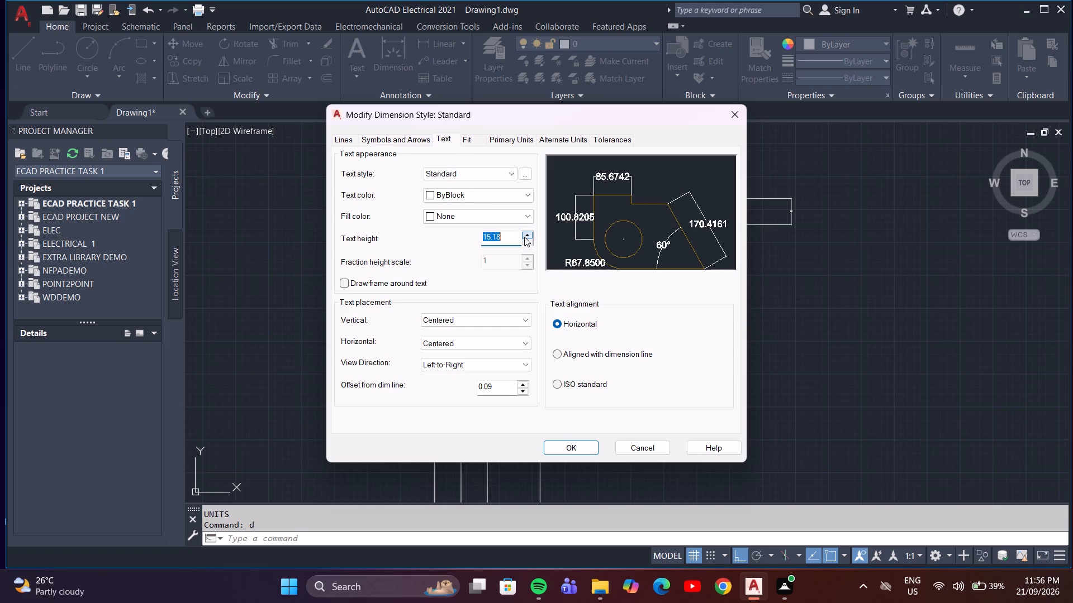
click(524, 237)
click(526, 241)
click(526, 241)
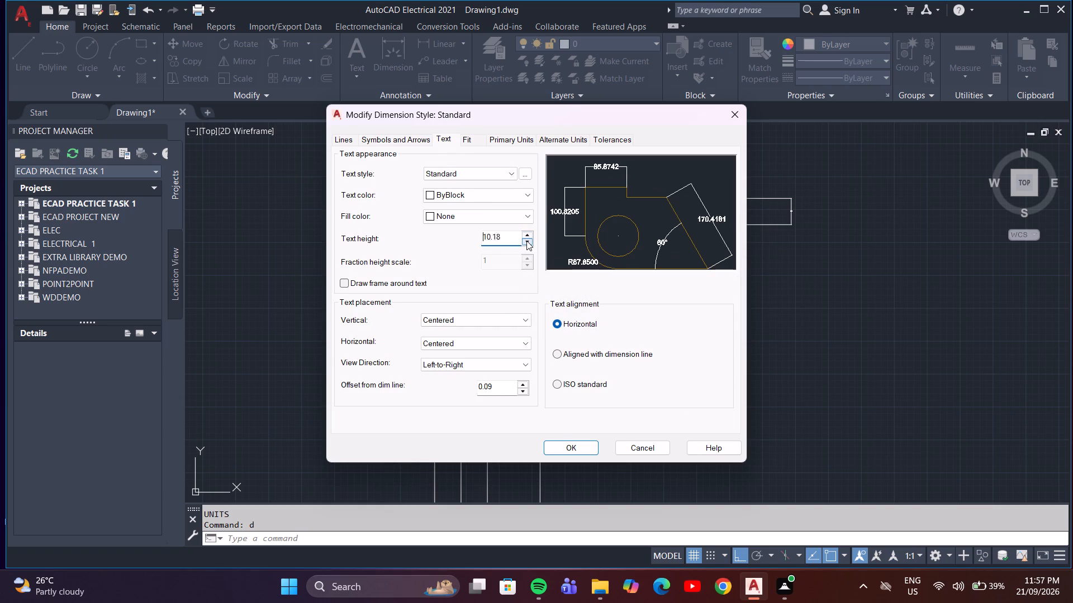
click(526, 231)
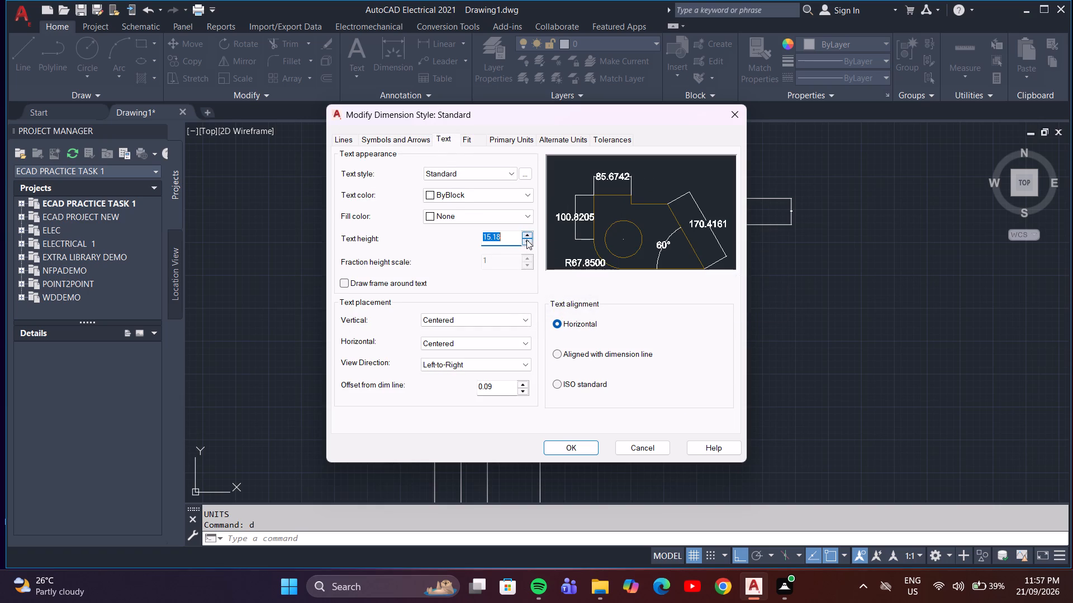
Set the linear dimension precision of the Standard style's primary units to 0.
click(501, 140)
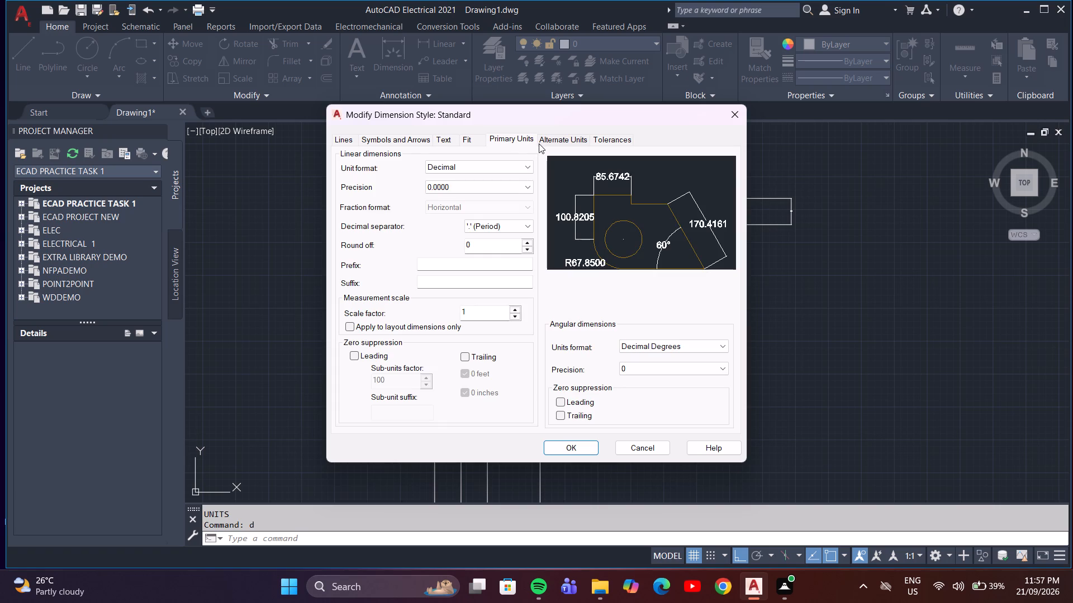
click(520, 183)
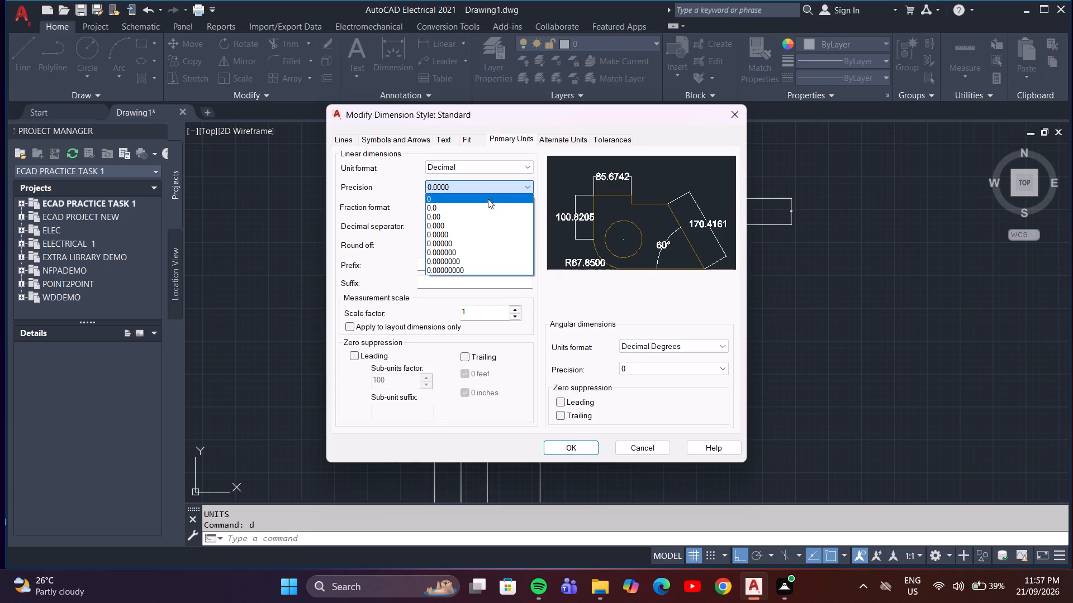
click(488, 199)
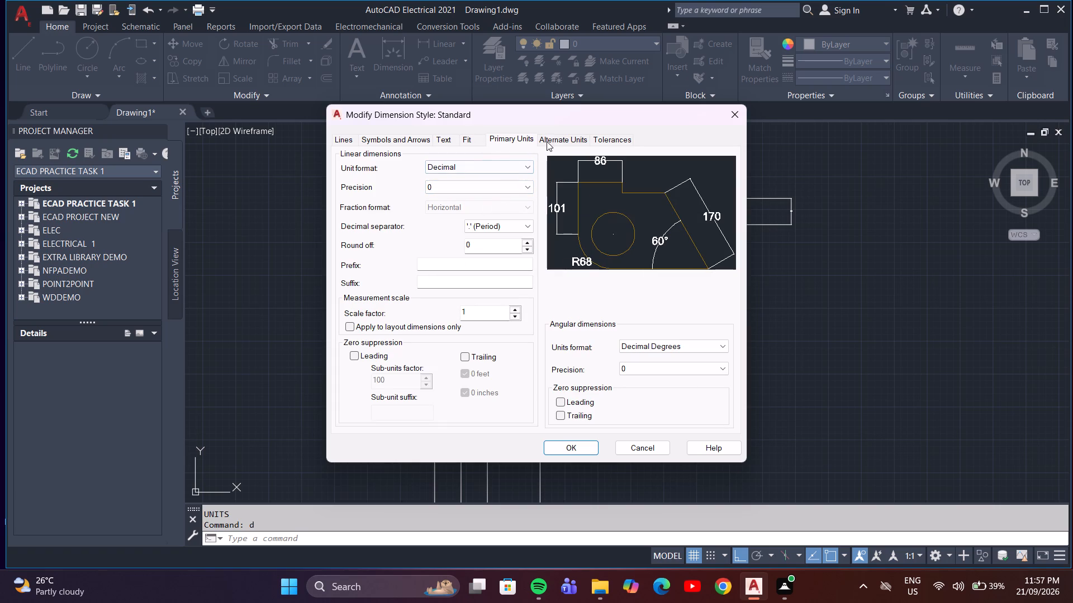
Set the Standard dimension style's arrow size to 15.18 and make the style current.
click(424, 137)
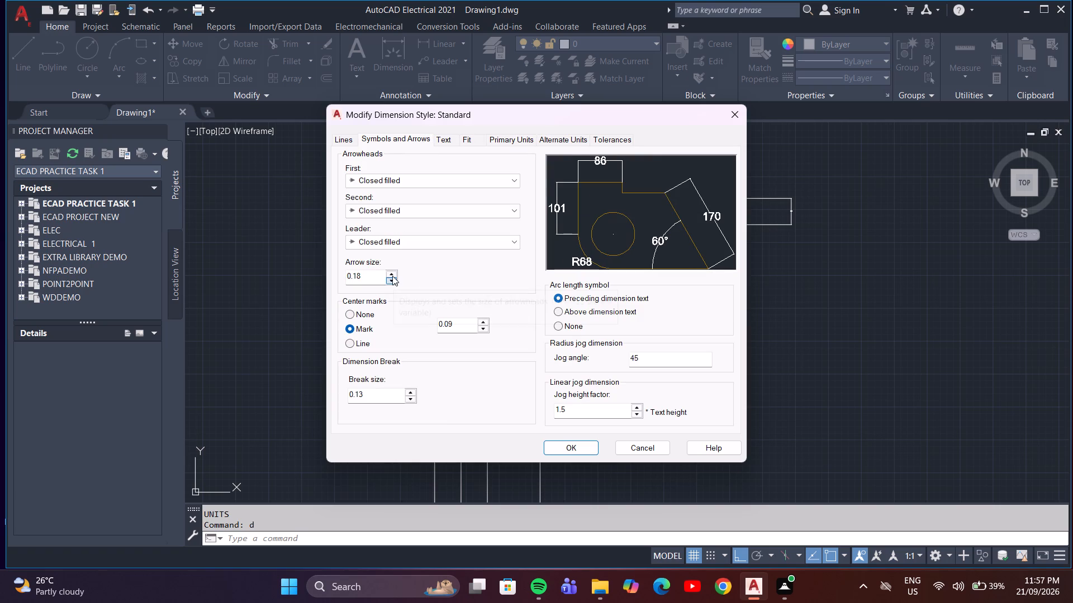
click(392, 271)
click(392, 271)
click(392, 271)
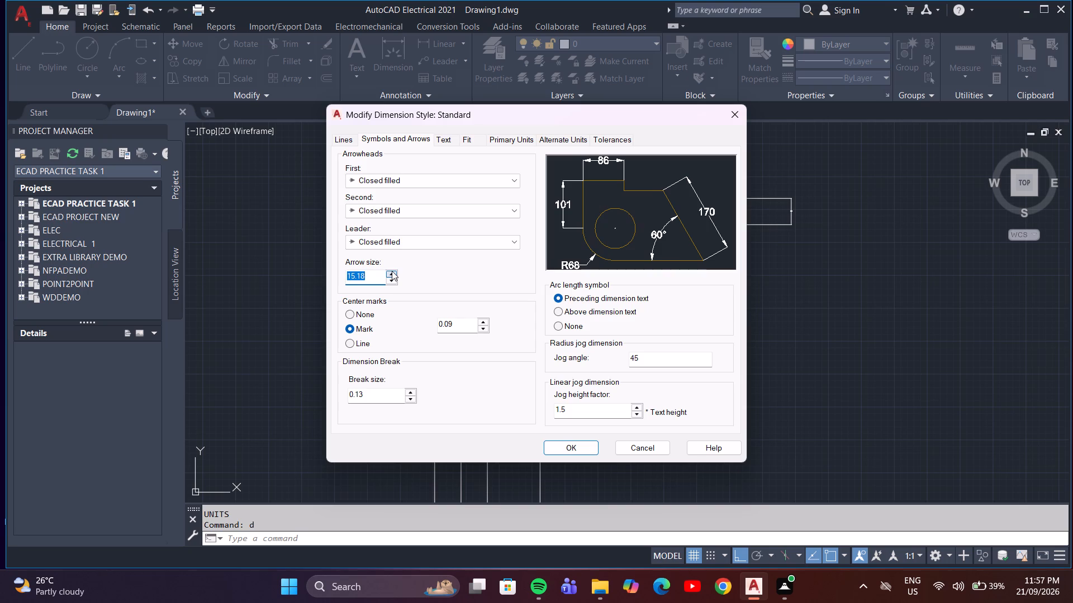
click(572, 446)
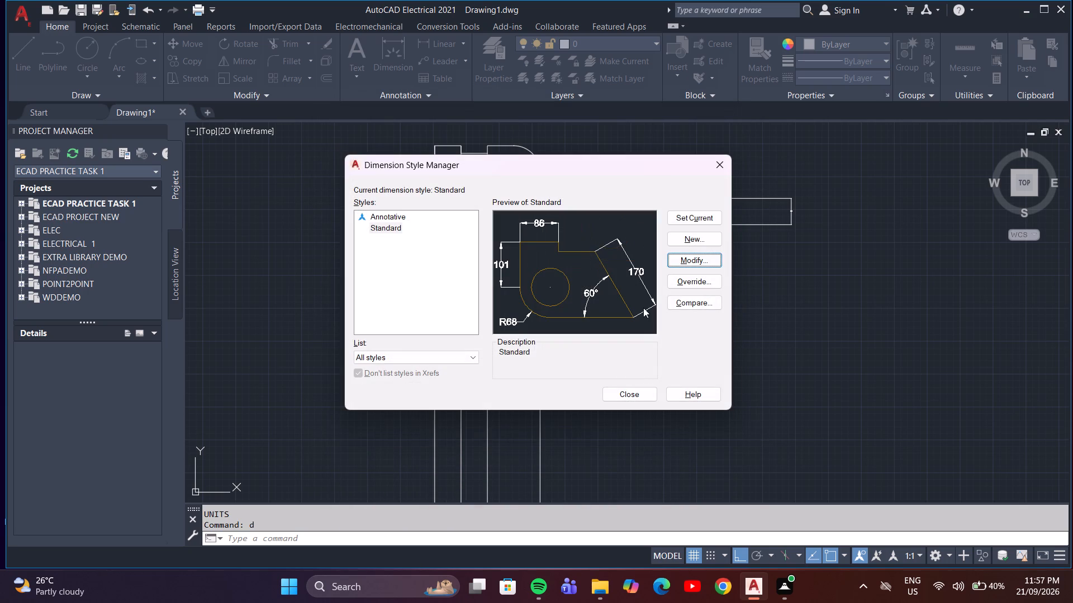
click(685, 219)
click(621, 396)
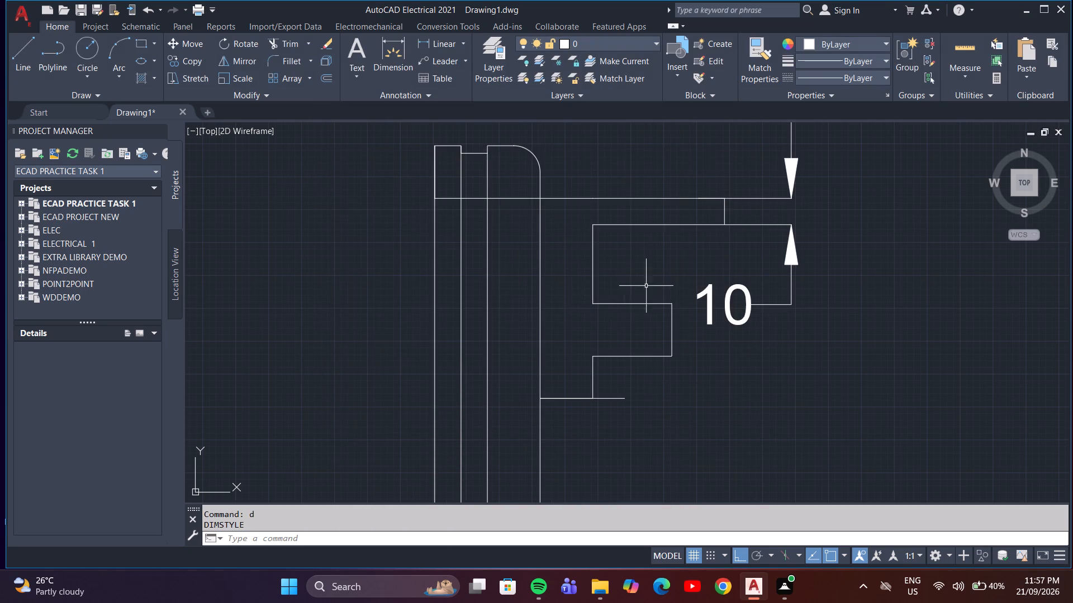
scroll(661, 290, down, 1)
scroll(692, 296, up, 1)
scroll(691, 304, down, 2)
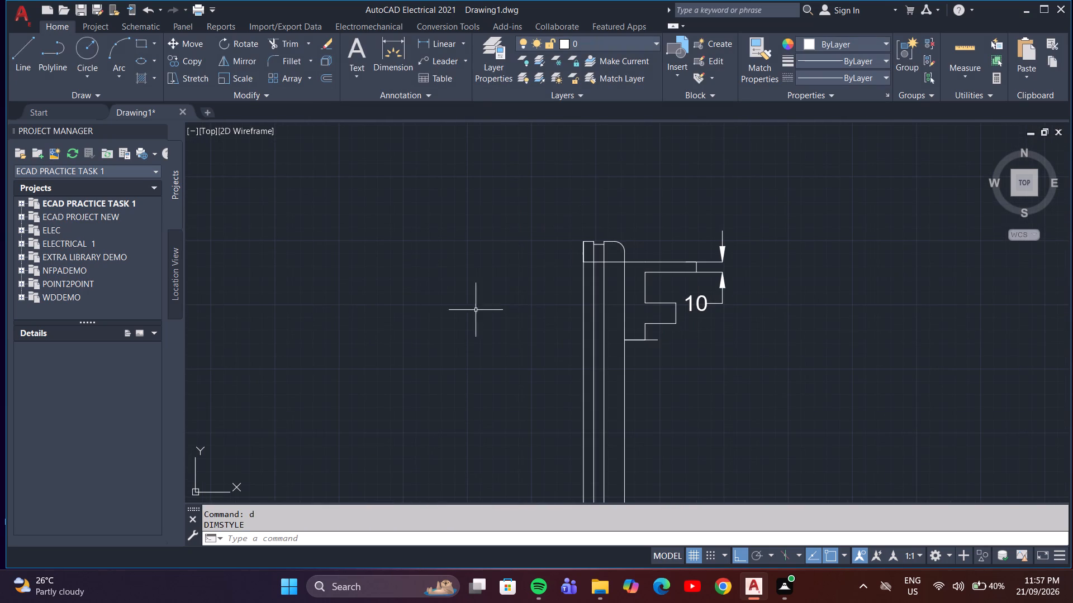
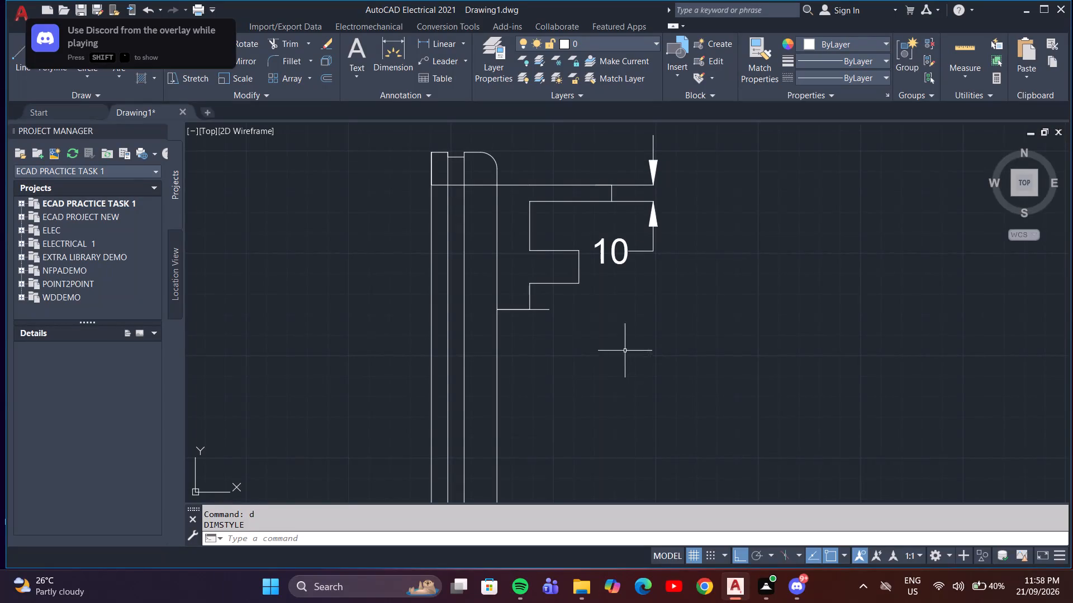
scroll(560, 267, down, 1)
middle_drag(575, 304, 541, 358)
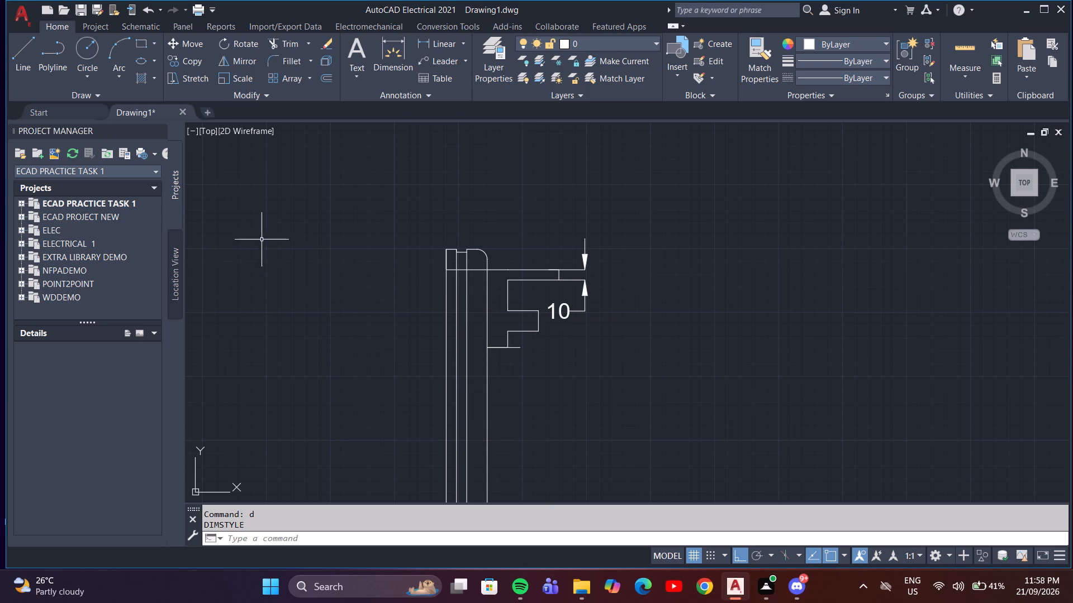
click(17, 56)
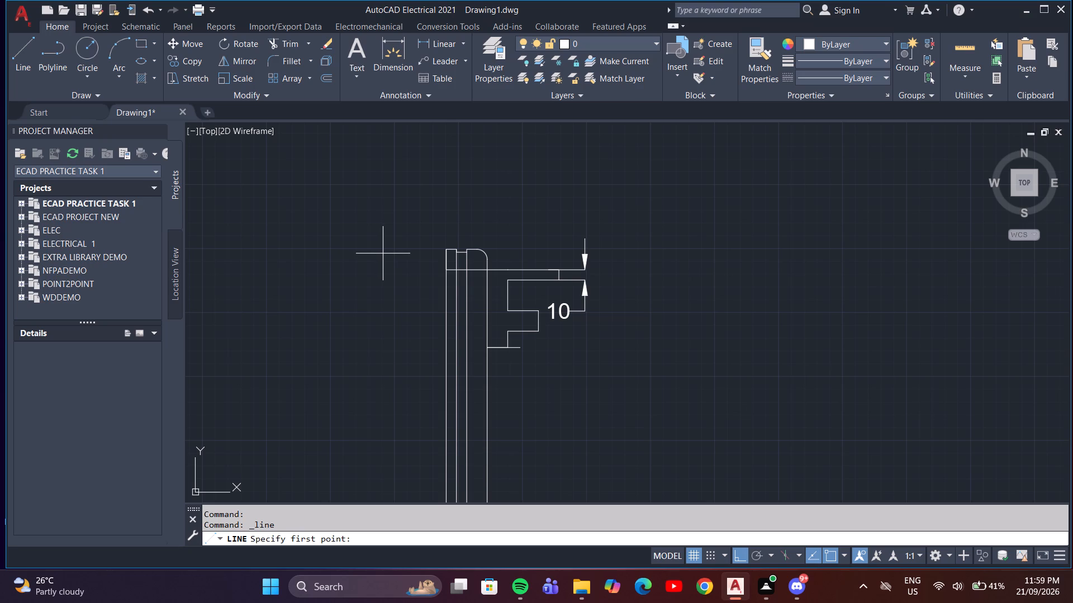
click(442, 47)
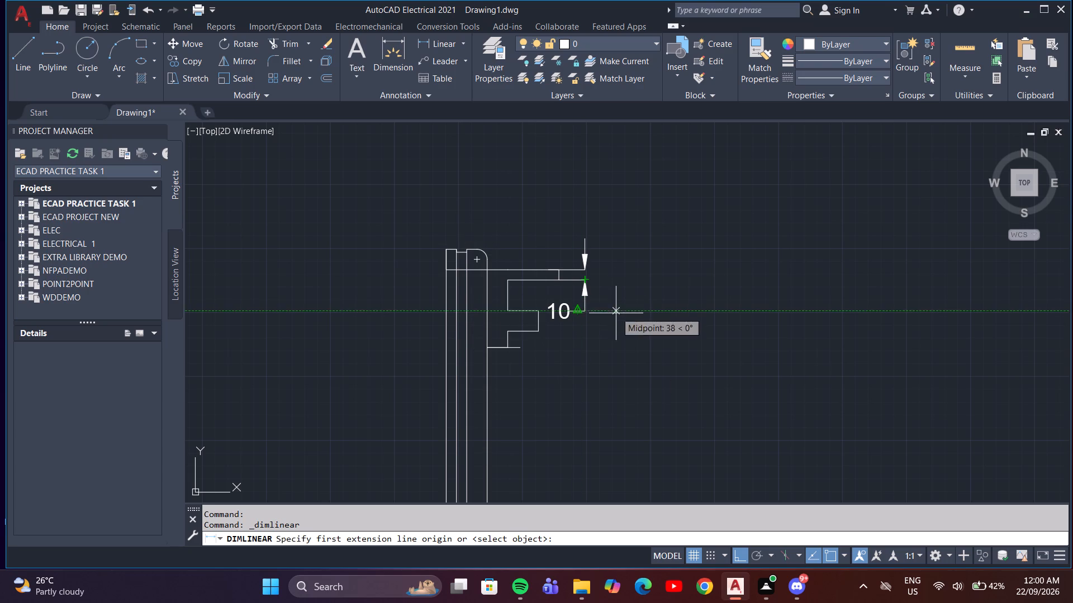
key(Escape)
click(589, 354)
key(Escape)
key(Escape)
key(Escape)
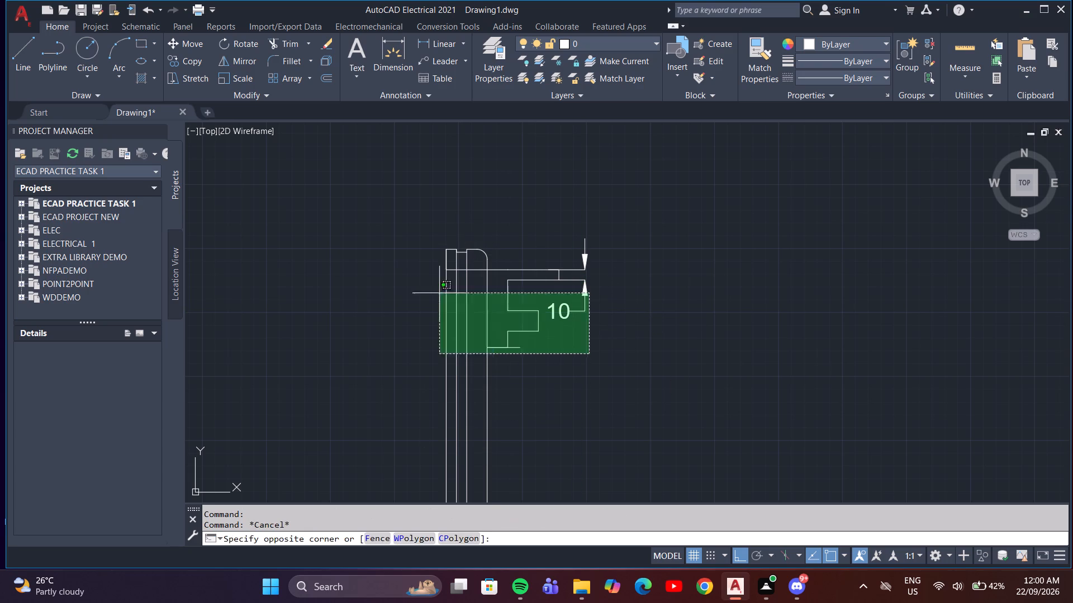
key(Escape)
Erase the 10 mm vertical dimension and the stepped outline below the thin horizontal arm beside the neck.
drag(642, 310, 634, 305)
click(578, 260)
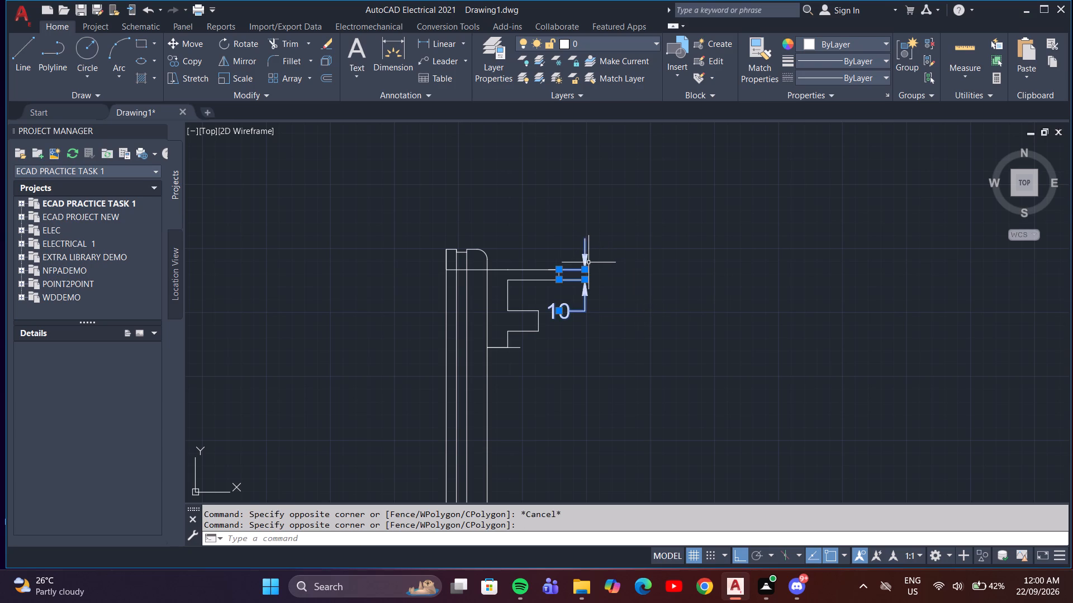
key(Delete)
click(582, 350)
click(501, 307)
key(Delete)
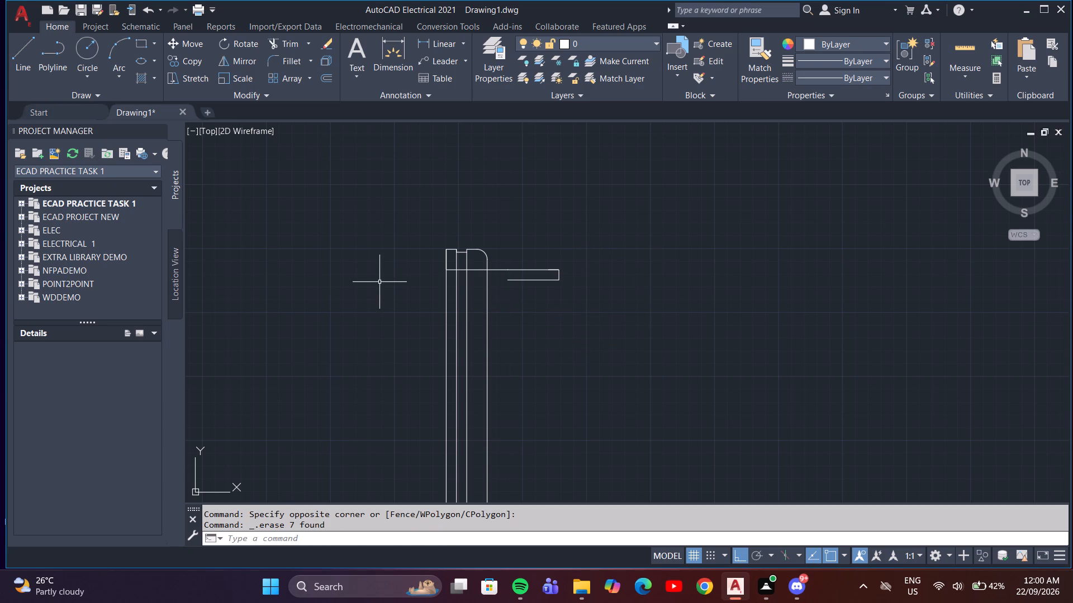
From the inner end of the arm's lower edge, draw connected lines 20 down, 30 right, 20 down, left to align with the start, and 16 down.
click(18, 46)
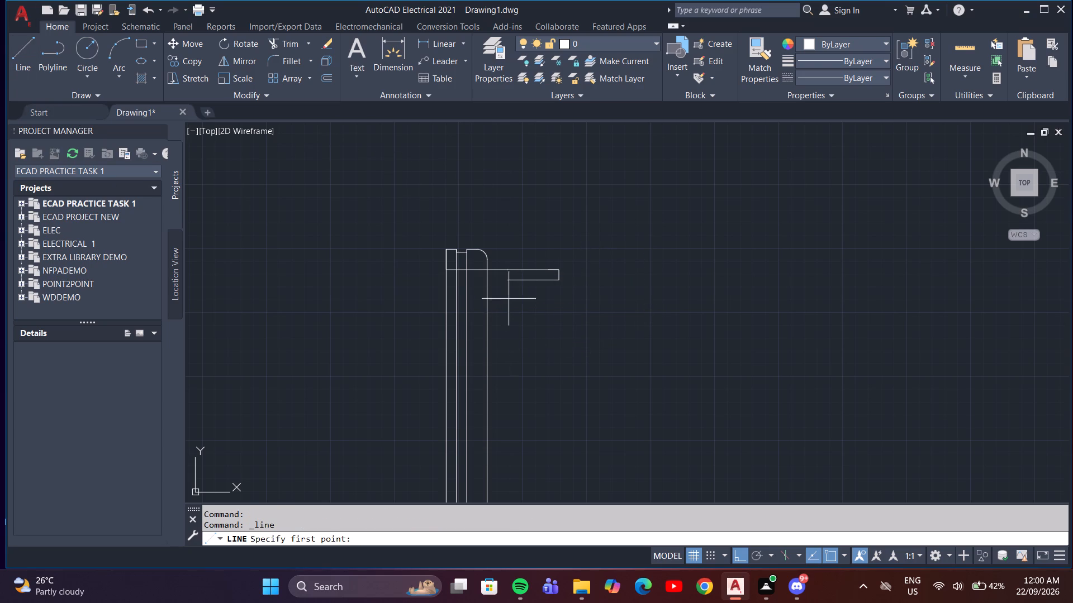
click(509, 278)
key(2)
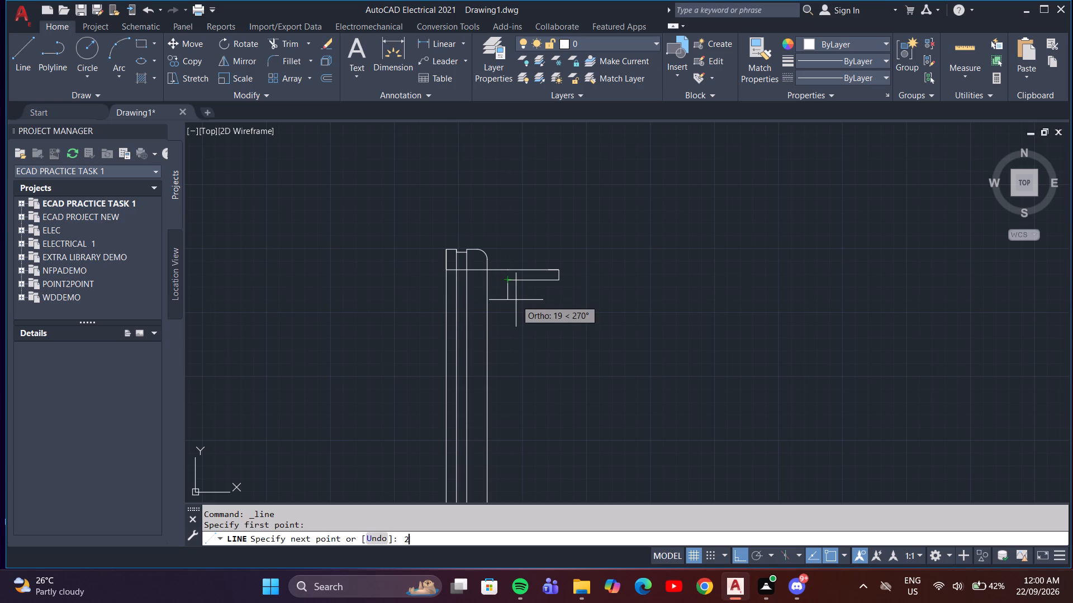
key(0)
key(Return)
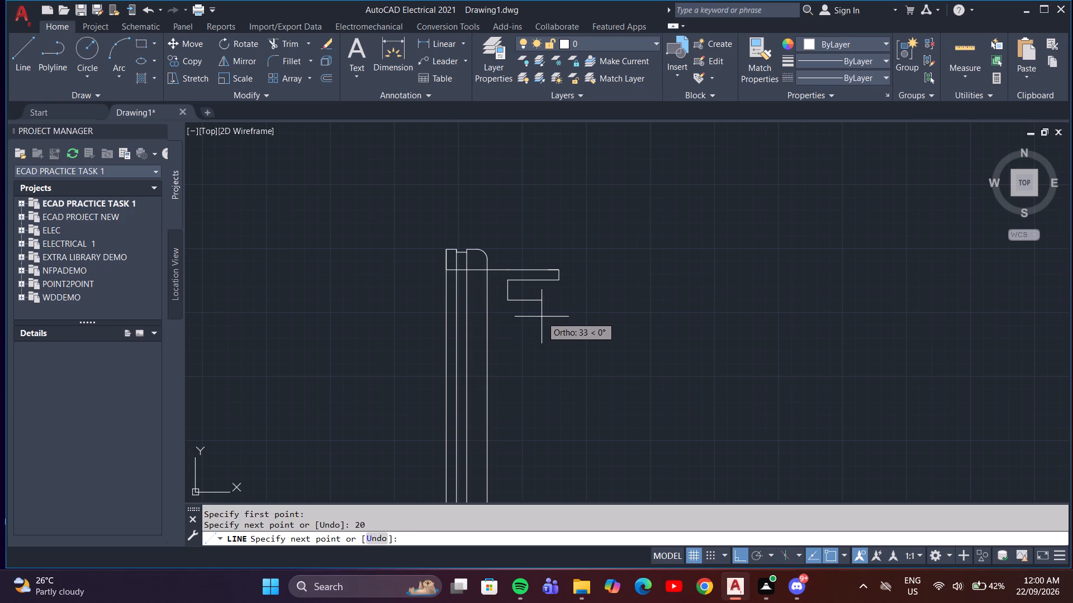
text(30)
key(Return)
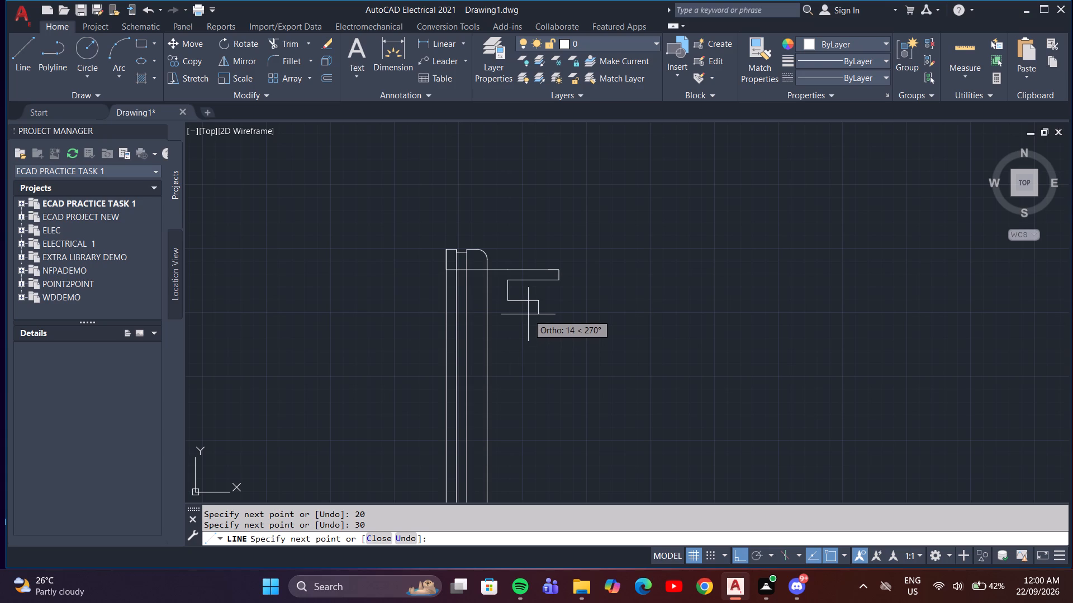
key(2)
key(0)
key(Return)
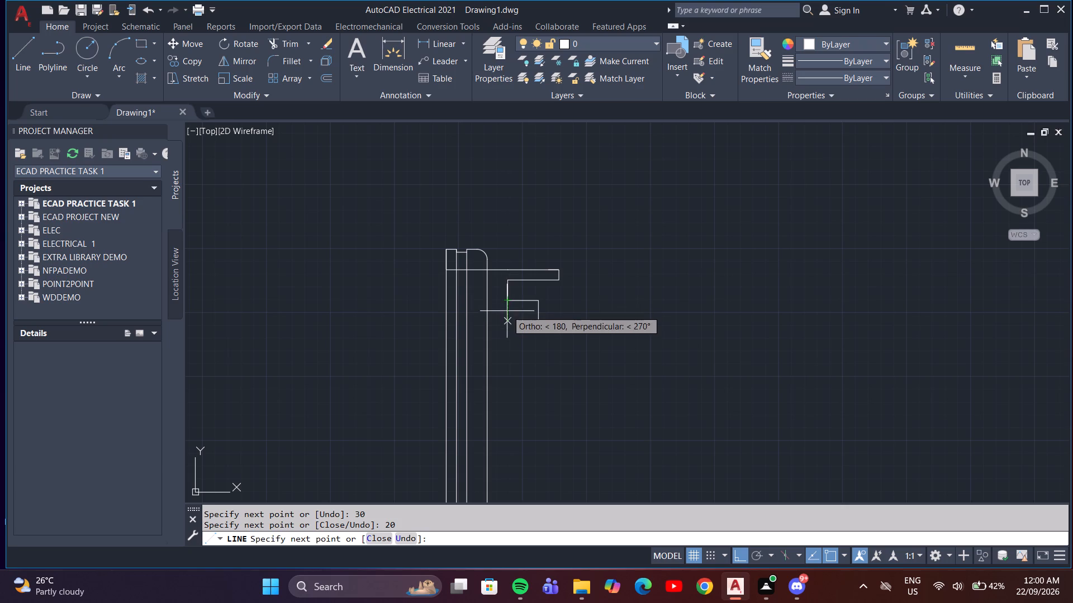
click(507, 321)
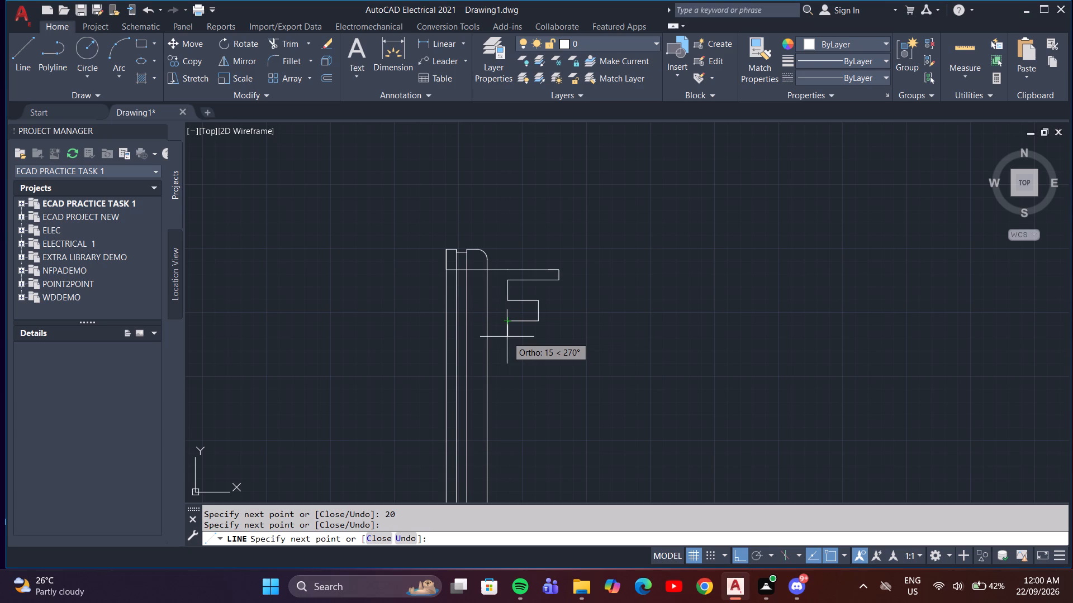
text(16)
key(Return)
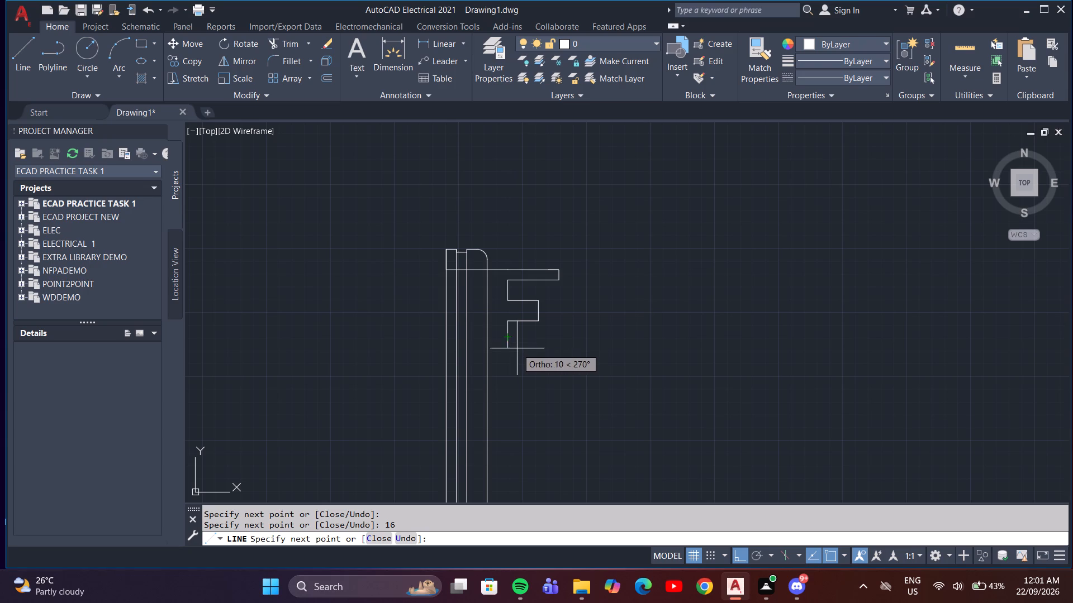
Continue the line horizontally left to the neck's right edge and back 32 to the right.
scroll(508, 337, up, 5)
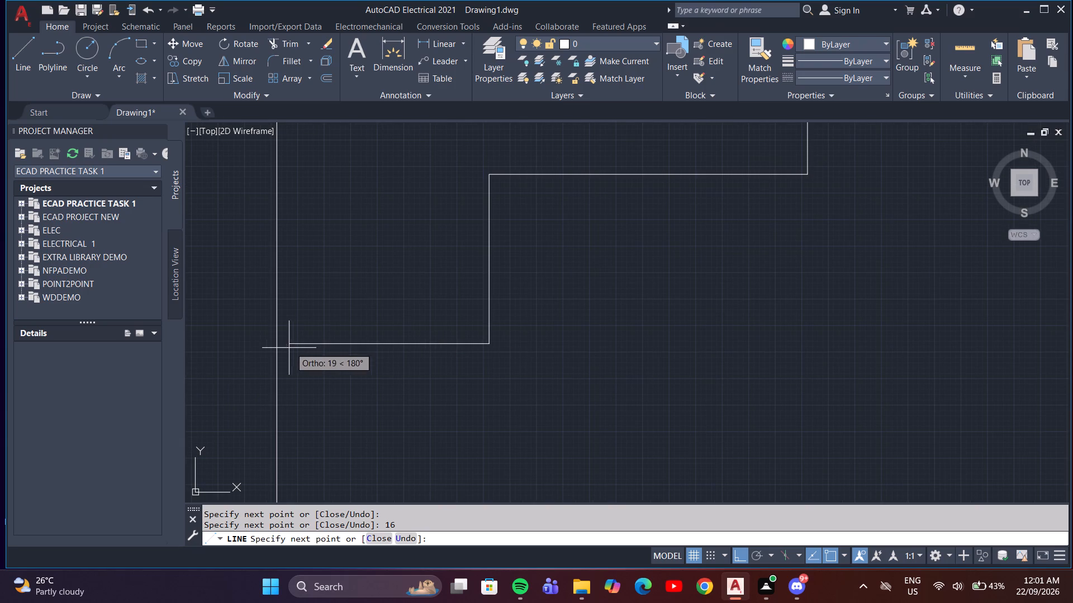
click(277, 344)
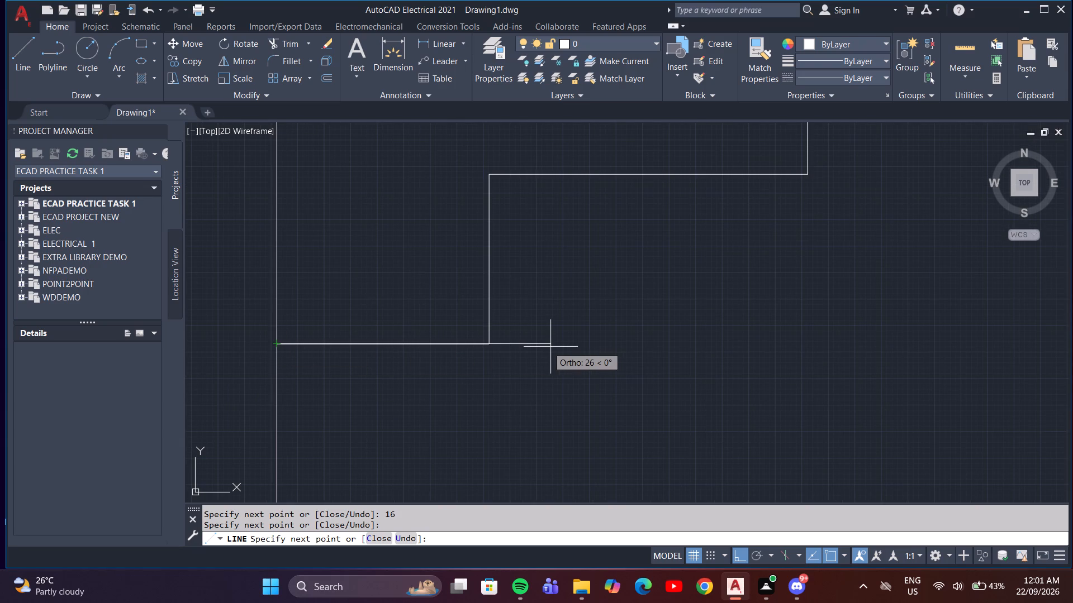
text(32)
key(Return)
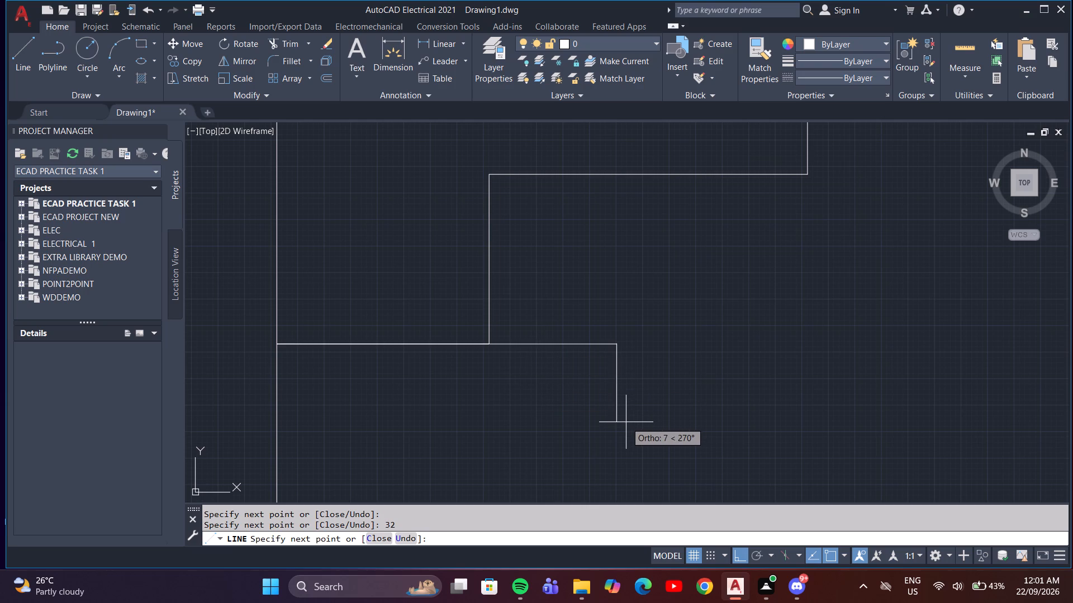
Continue the line up to the arm's upper edge, 78 straight down, and left to align with the outline's inner edge.
middle_drag(619, 350, 604, 531)
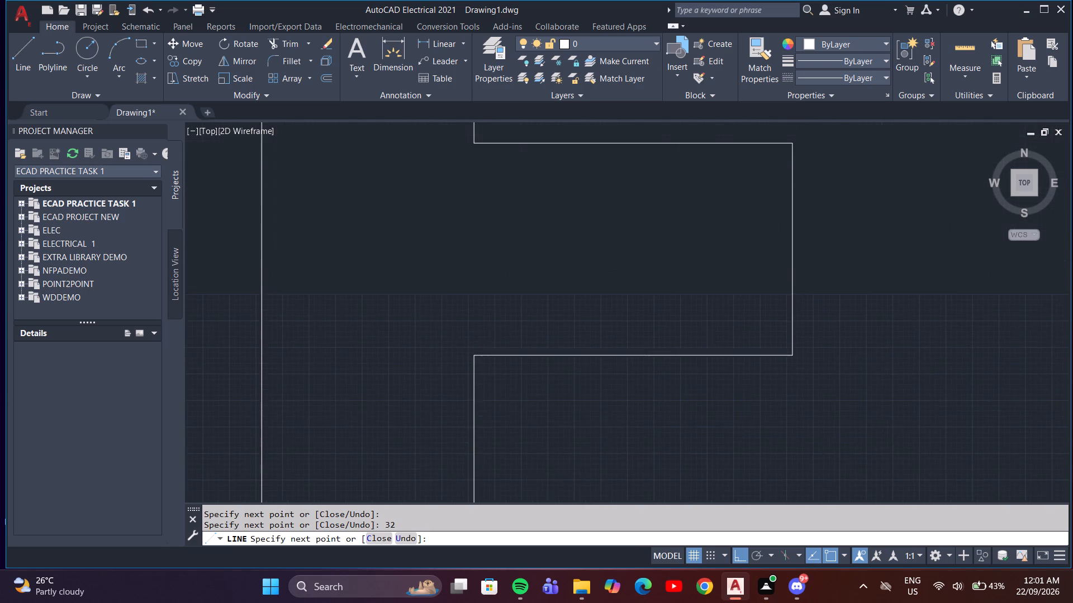
scroll(602, 444, down, 4)
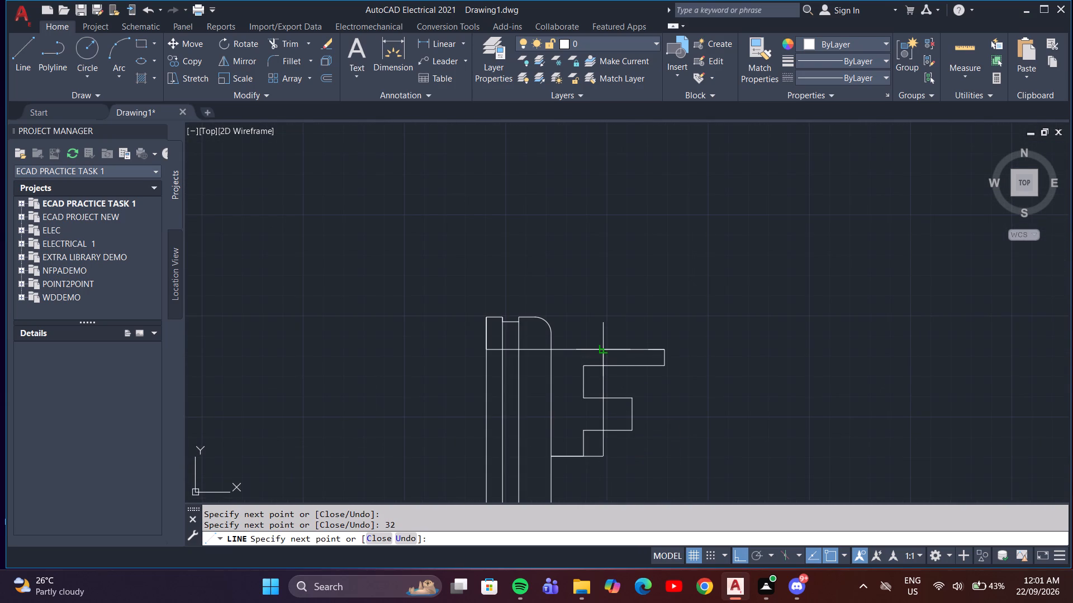
click(602, 349)
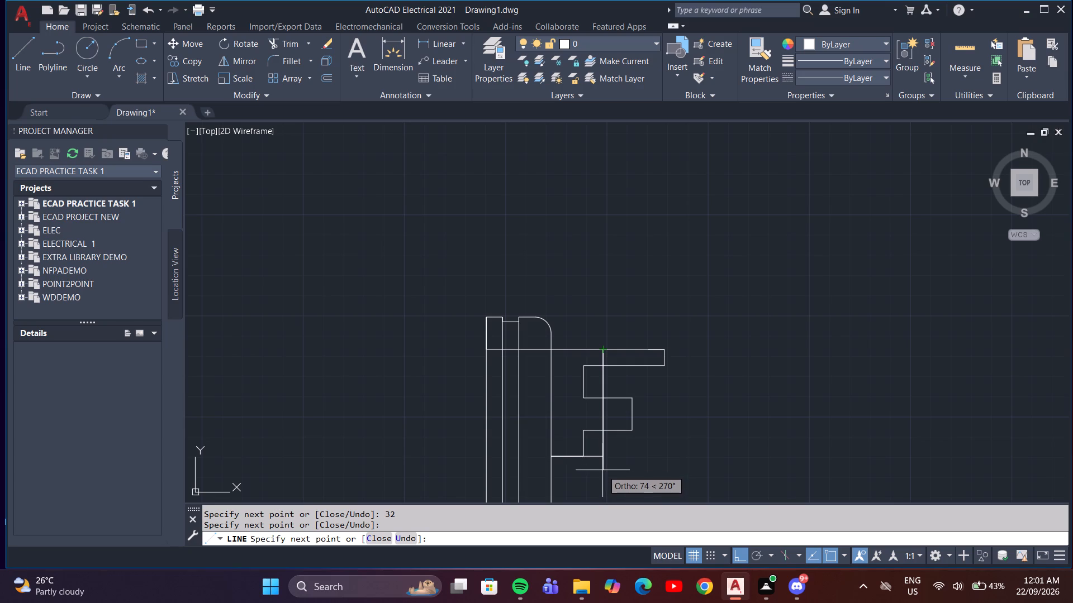
text(78)
key(Return)
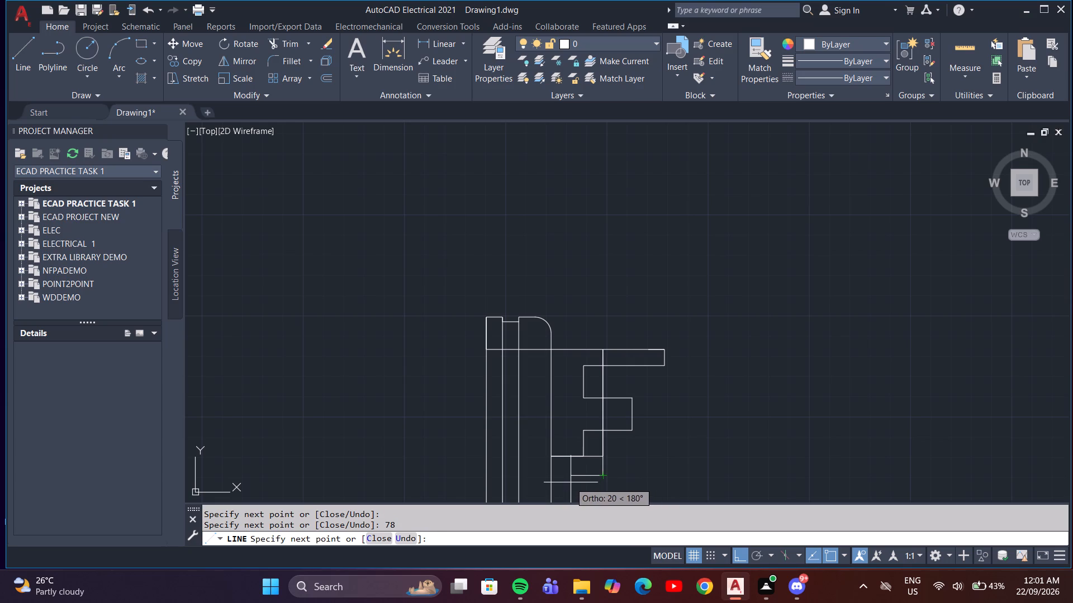
middle_drag(590, 480, 589, 406)
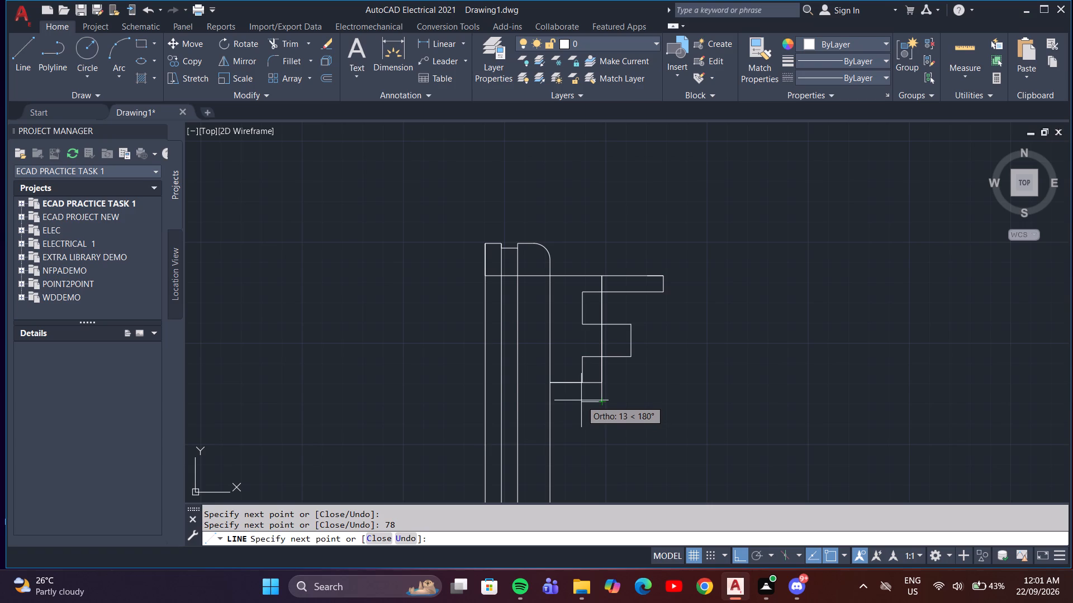
click(582, 401)
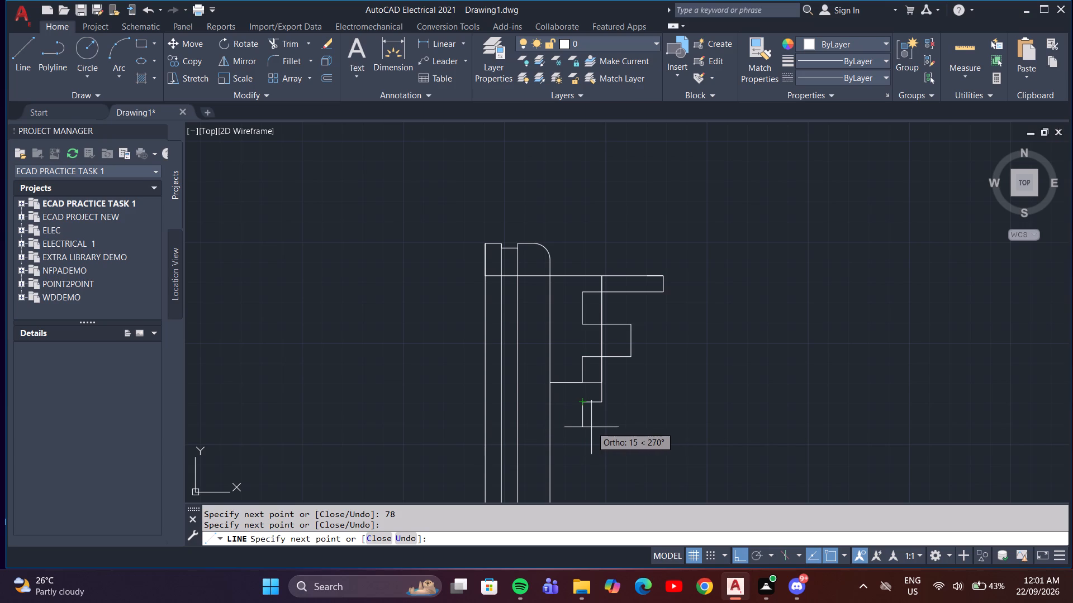
key(Escape)
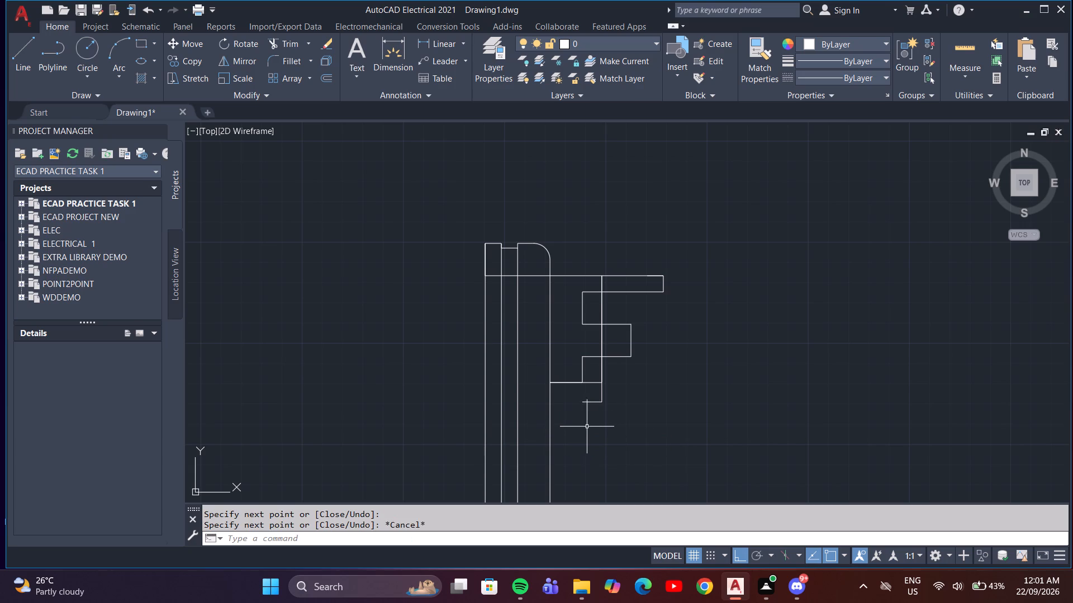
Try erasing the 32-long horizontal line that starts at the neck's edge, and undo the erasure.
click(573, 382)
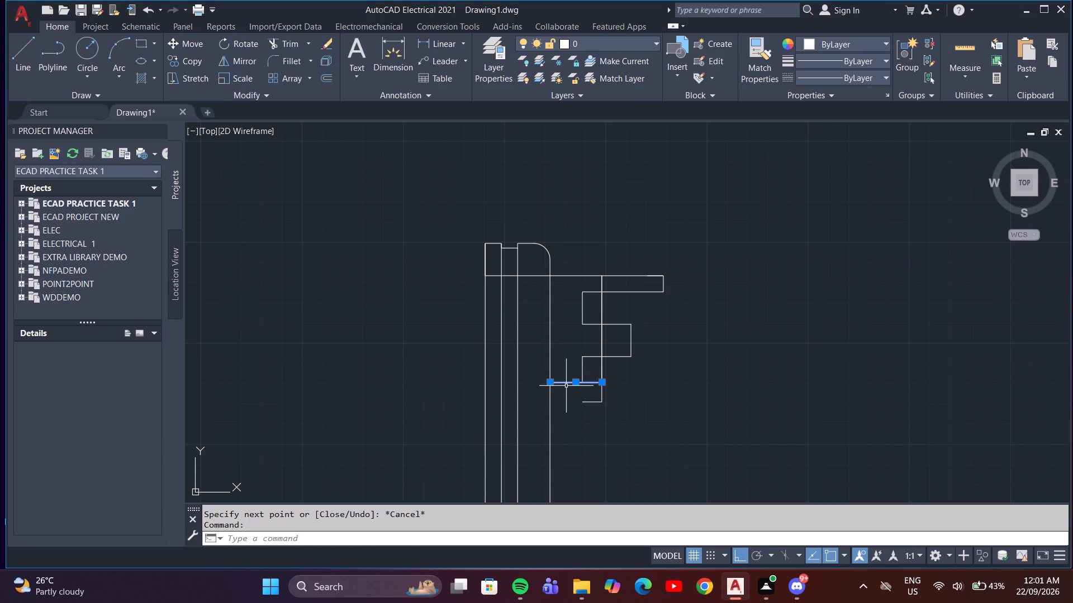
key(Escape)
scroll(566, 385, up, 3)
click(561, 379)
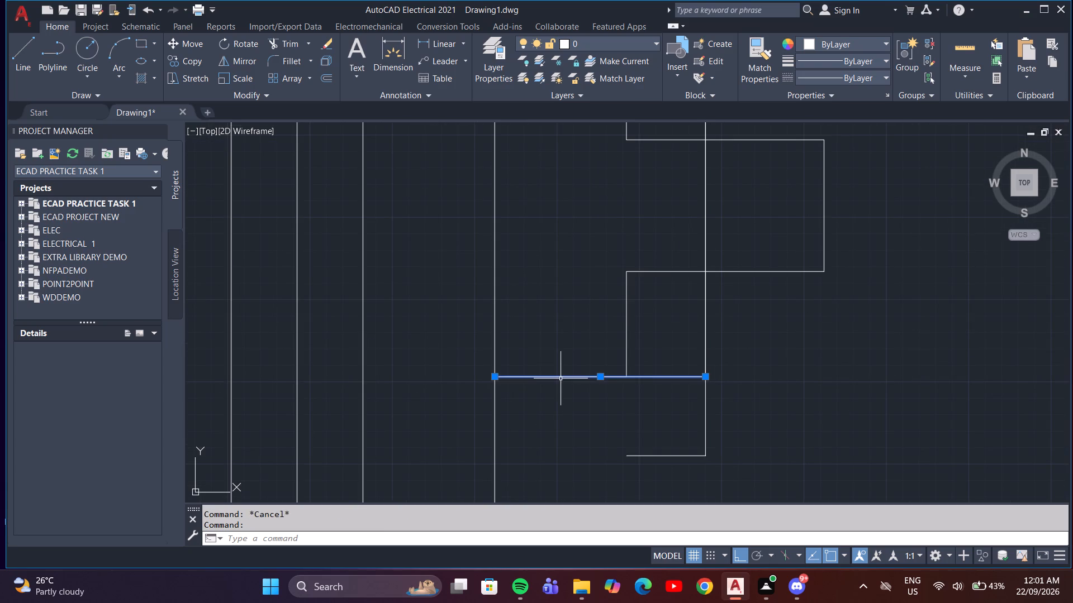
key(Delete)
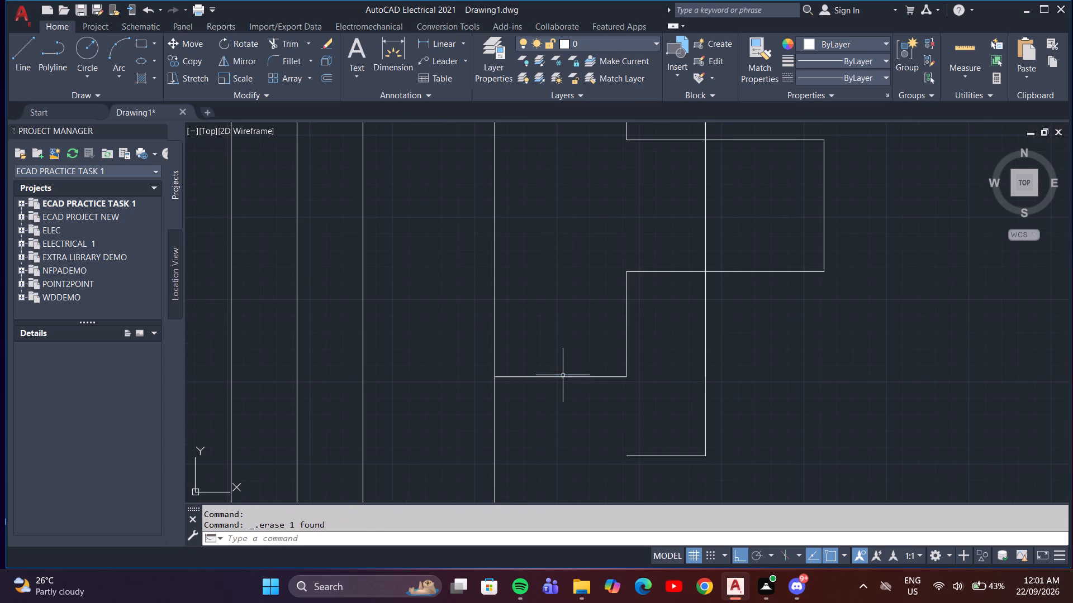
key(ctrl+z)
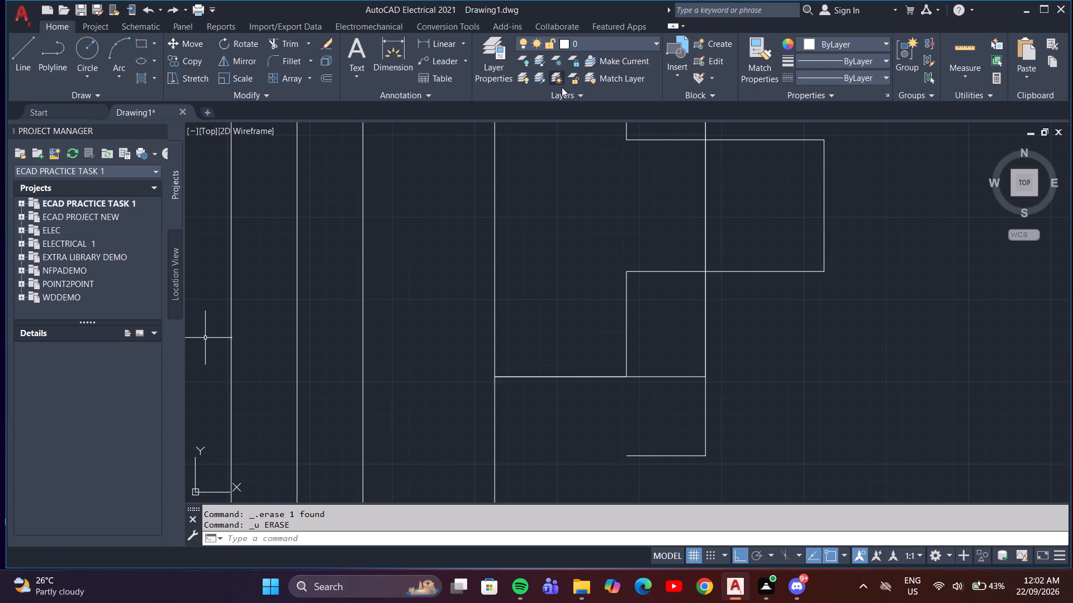
Trim the overlapping horizontal segments between the neck and stepped outline, and the vertical helper line's segment just above the lowest step.
text(tr)
key(Return)
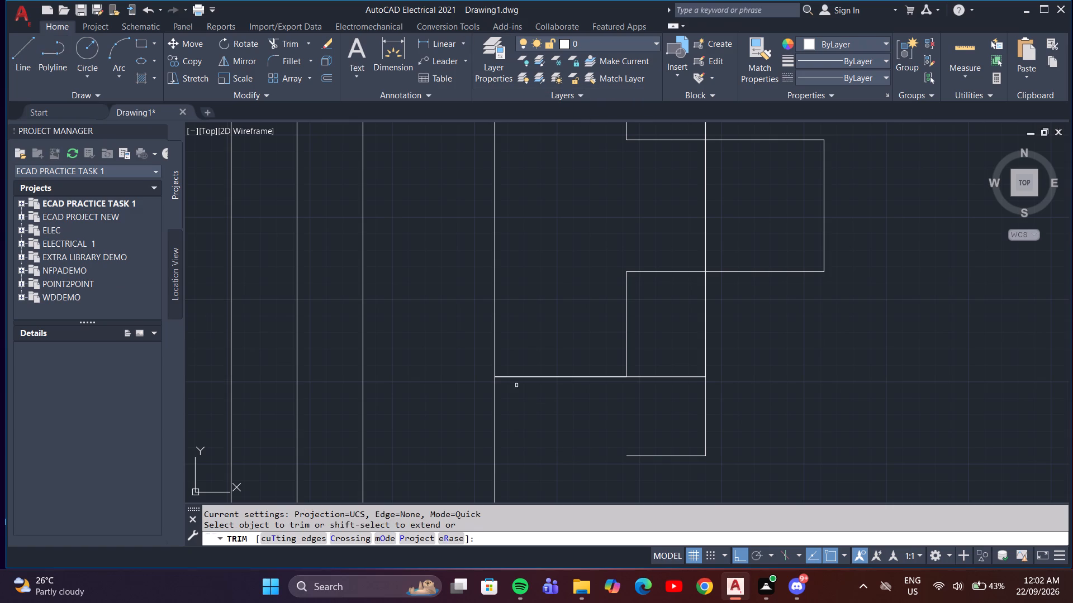
click(523, 380)
click(527, 372)
scroll(578, 385, down, 1)
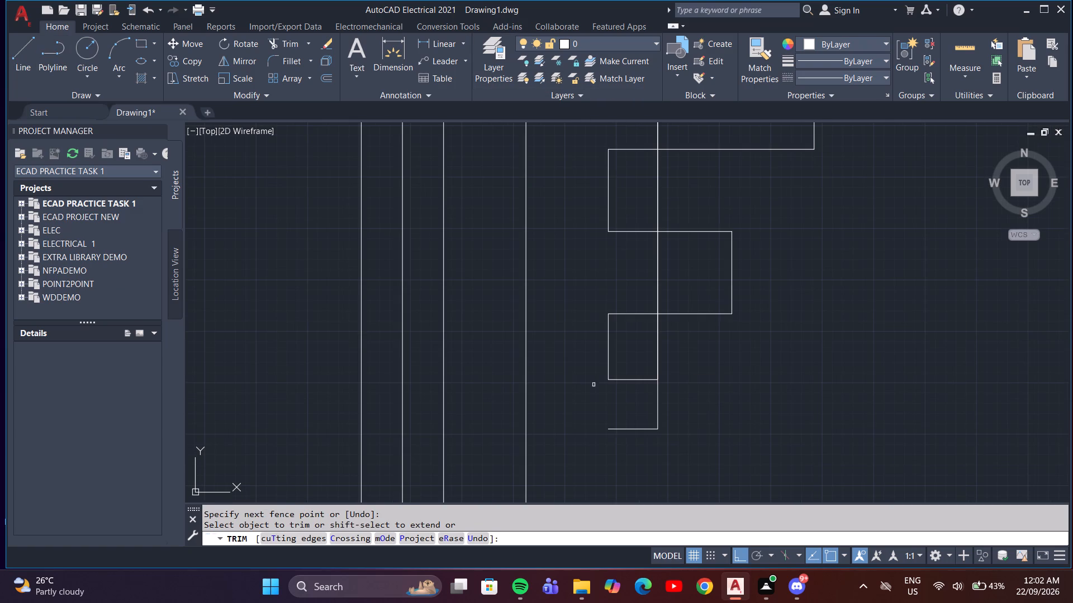
click(657, 344)
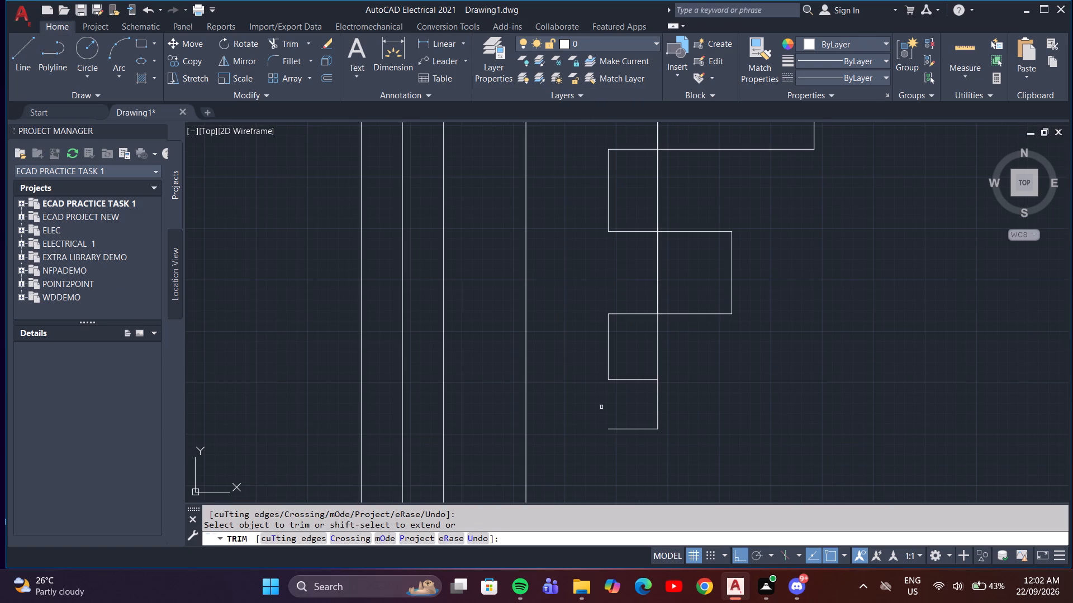
key(Escape)
Erase the remaining vertical helper lines crossing the stepped outline between the arm and the lowest step.
click(657, 357)
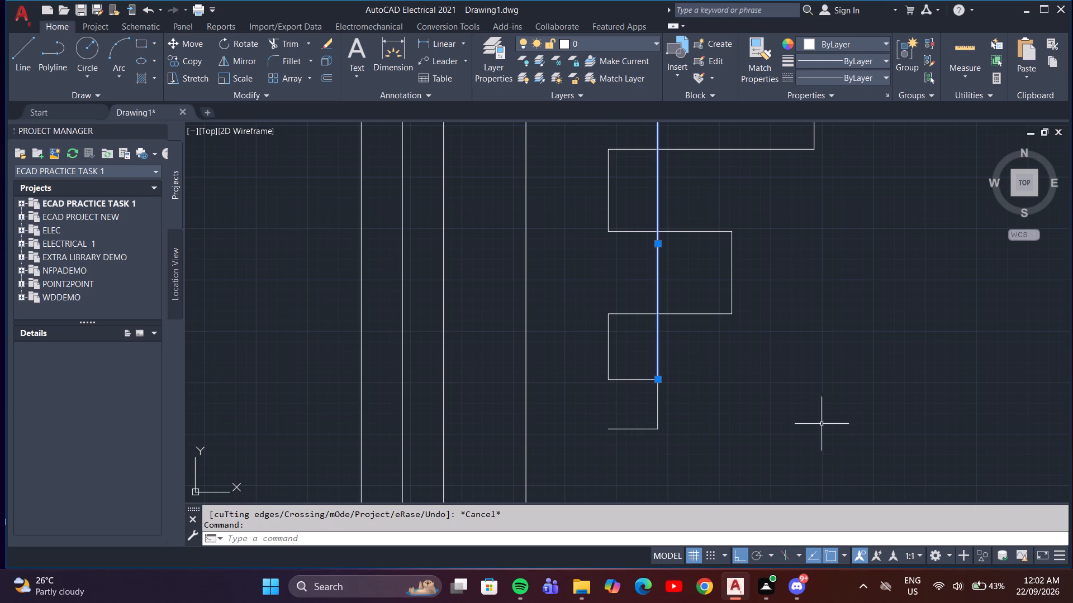
key(Delete)
scroll(822, 409, down, 2)
click(758, 327)
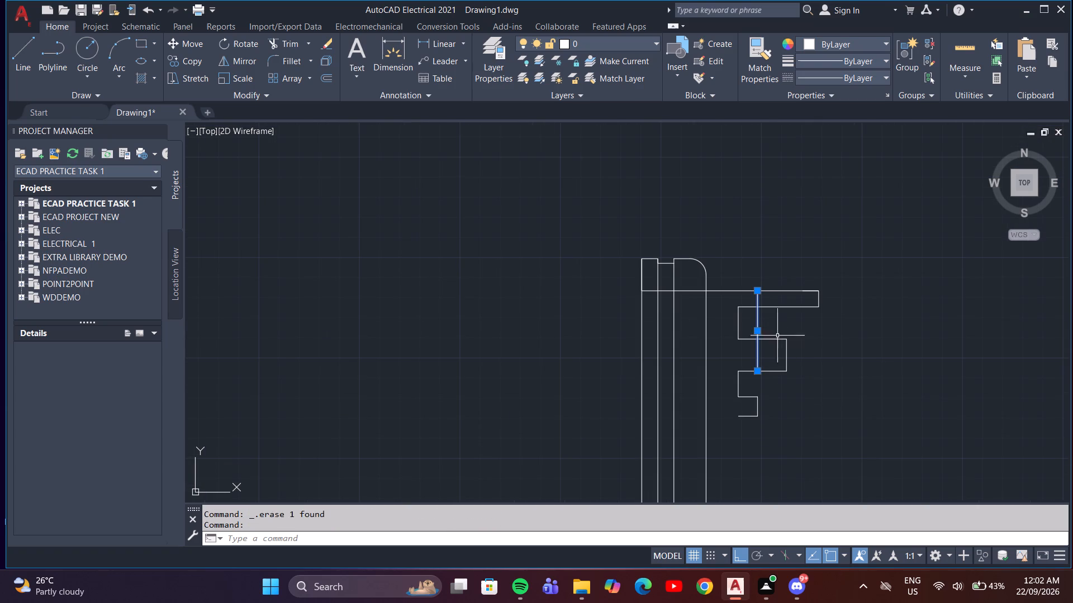
key(Delete)
scroll(854, 447, down, 1)
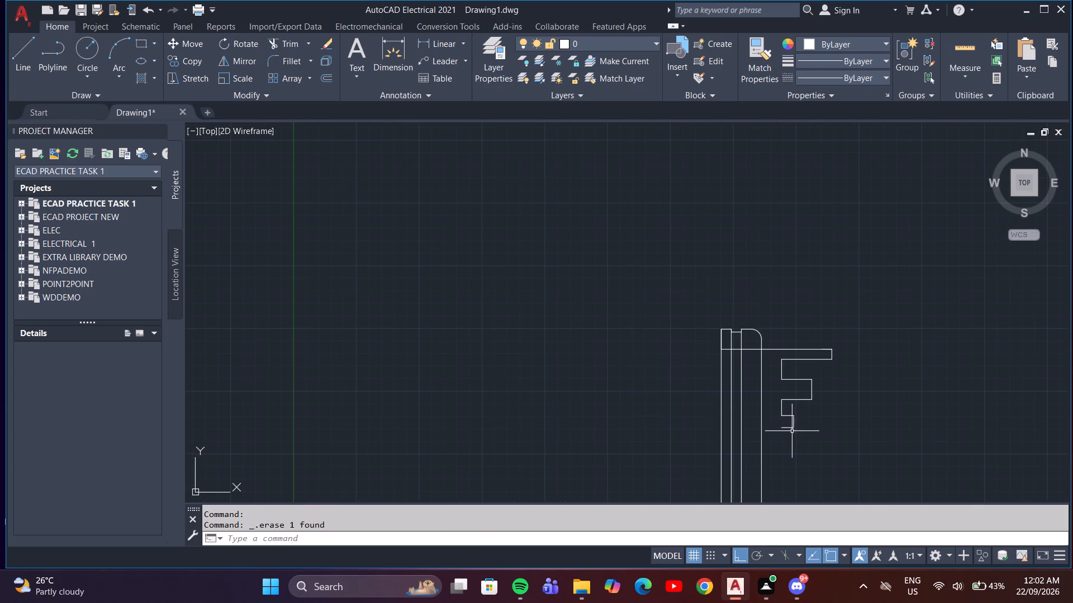
Draw a helper line 96 straight down from the top arm's upper edge, continuing left to the neck's edge.
middle_drag(875, 458, 873, 456)
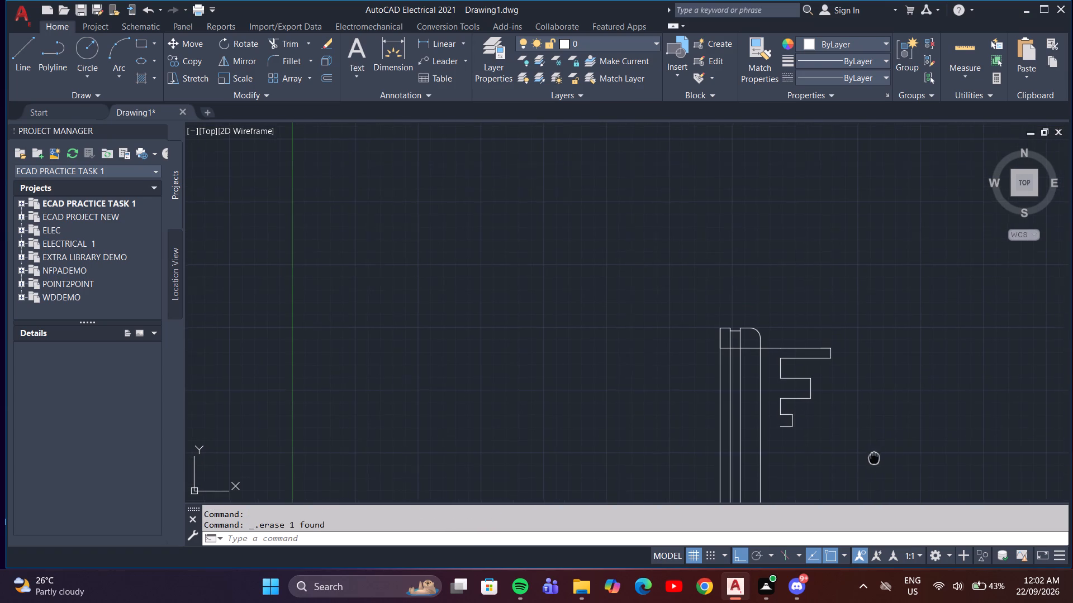
middle_drag(873, 456, 837, 417)
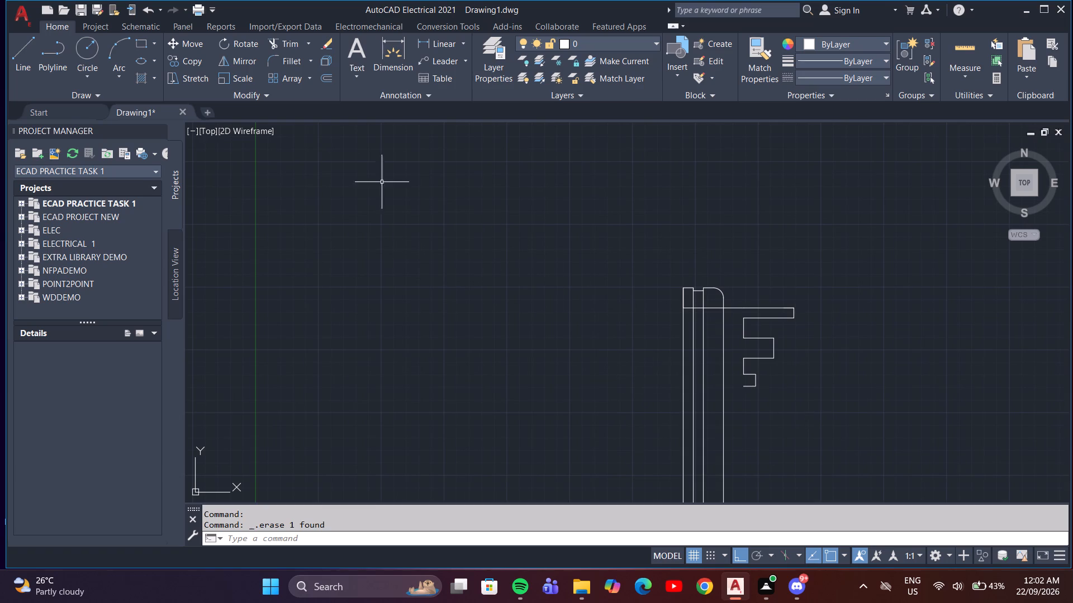
click(22, 55)
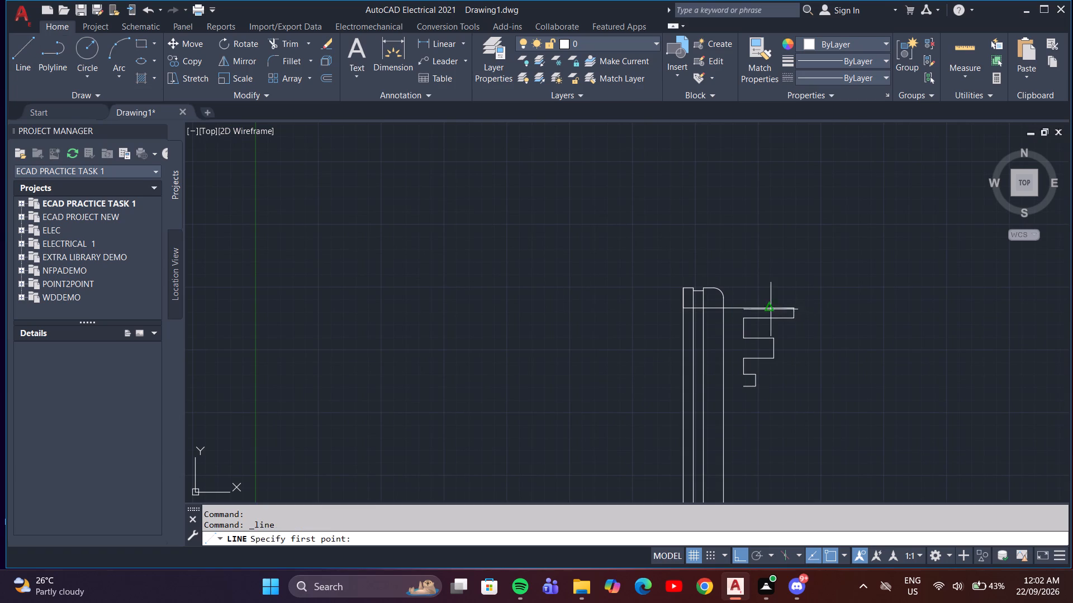
click(767, 309)
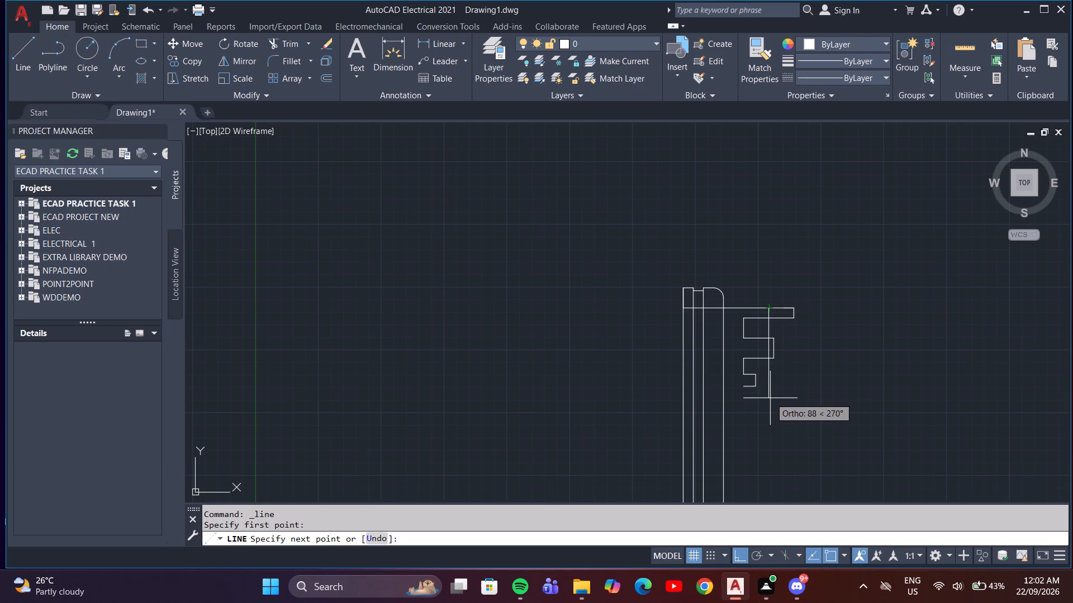
key(9)
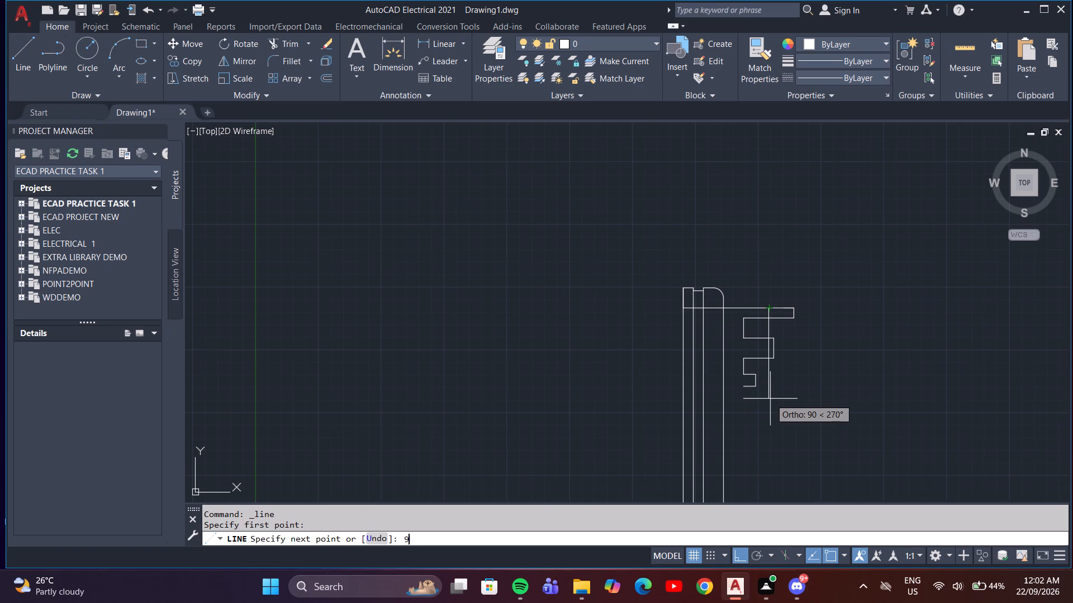
key(6)
key(Return)
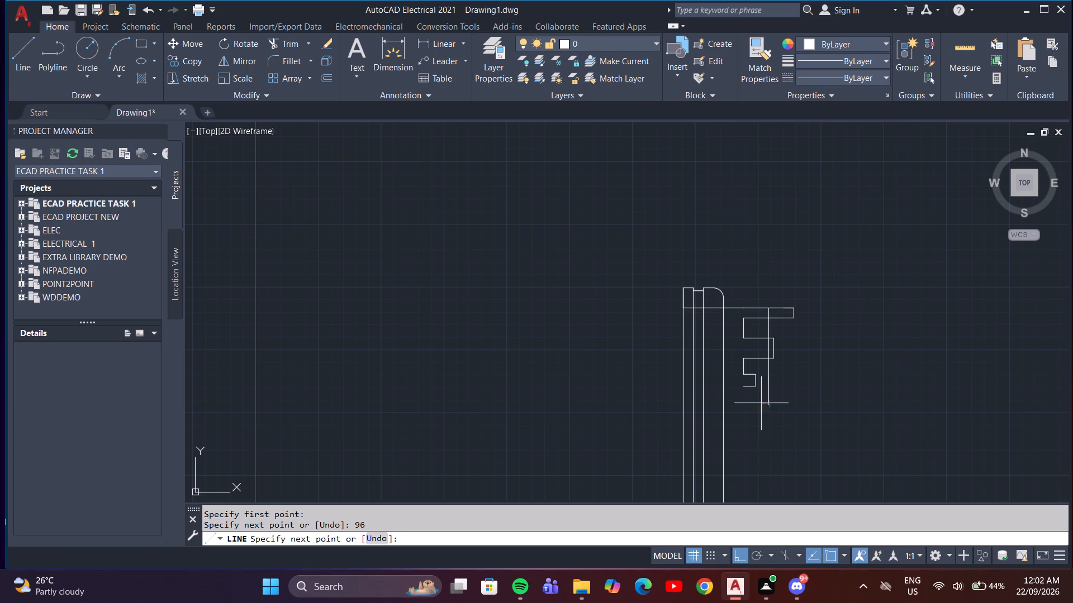
click(726, 404)
key(Escape)
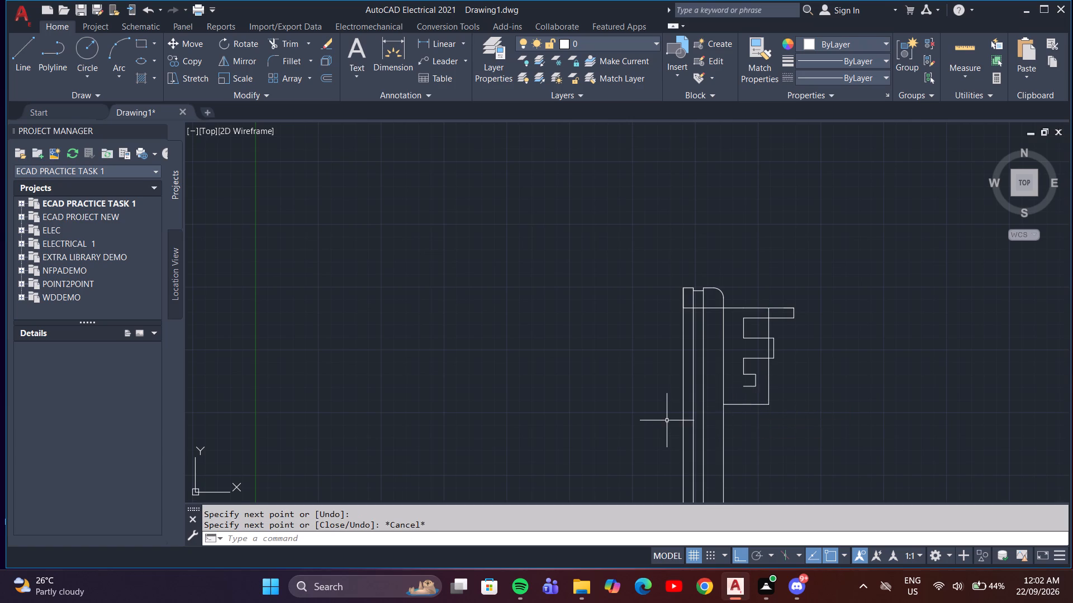
Draw a line from the lowest step's inner end down to the helper line, left to the neck's edge, and 54 to the right.
click(21, 50)
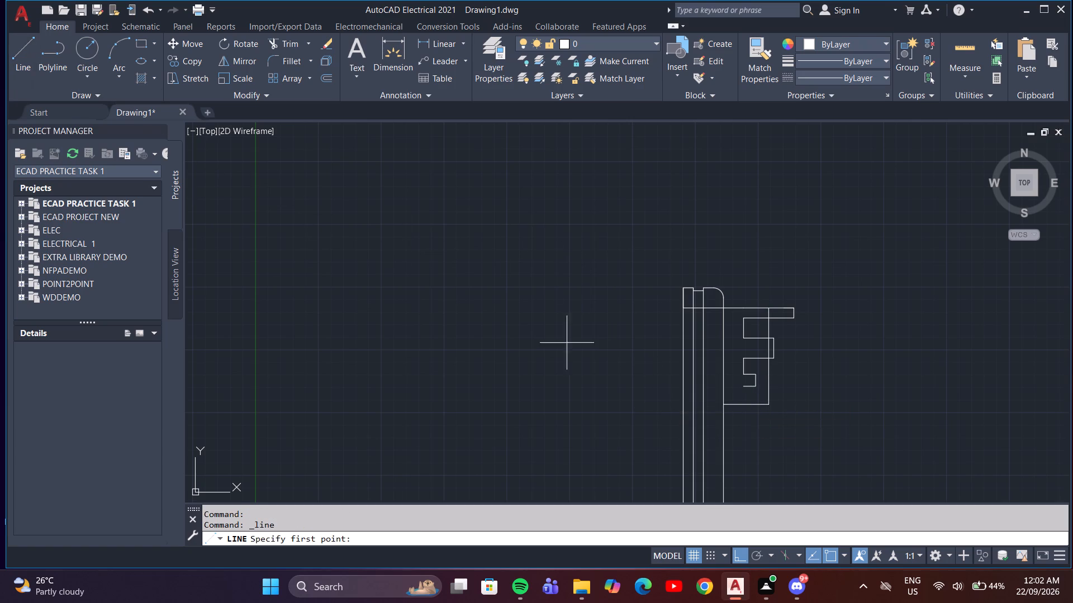
click(748, 387)
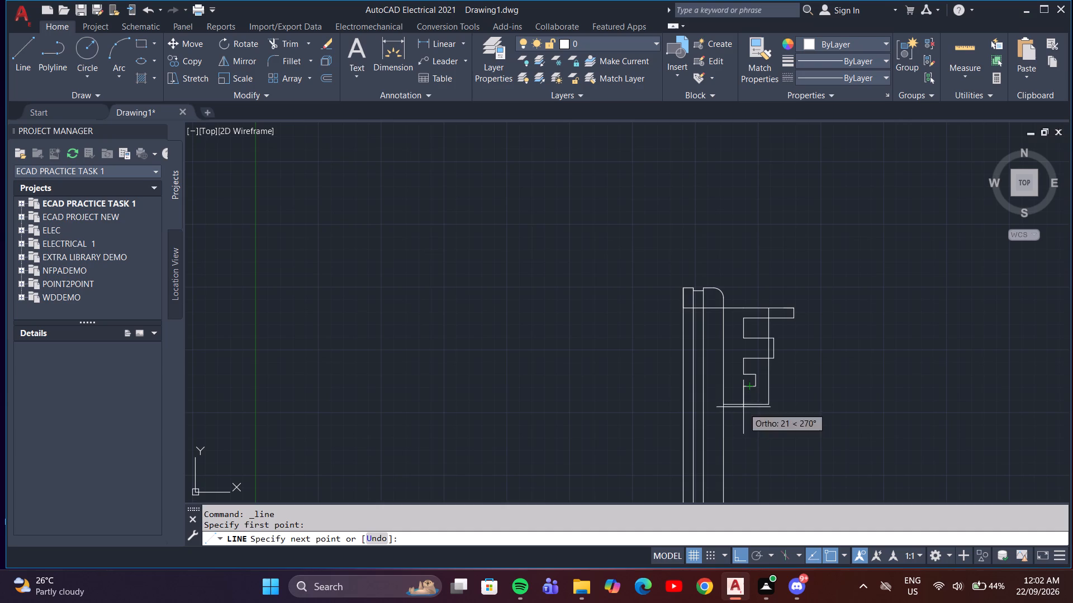
click(743, 406)
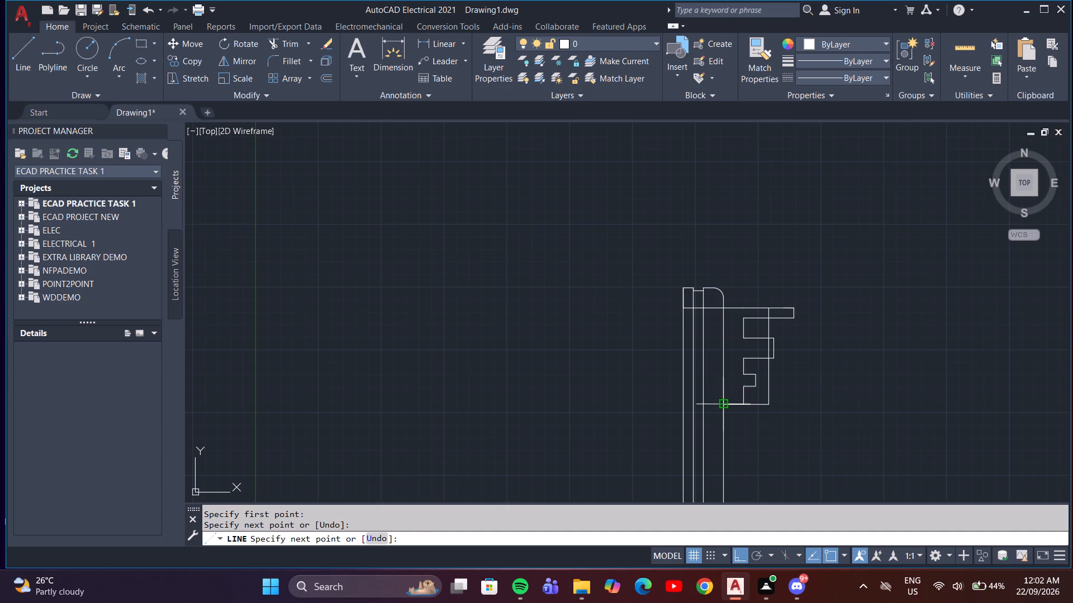
click(726, 408)
text(54)
key(Return)
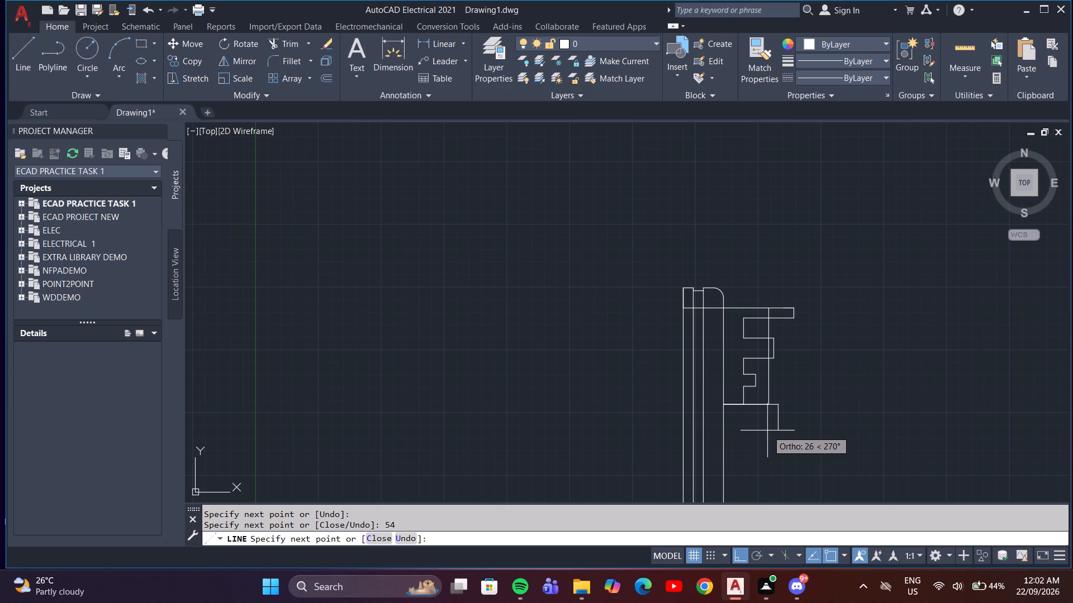
key(Escape)
Erase the 96-long vertical helper line crossing the stepped outline.
scroll(778, 395, up, 2)
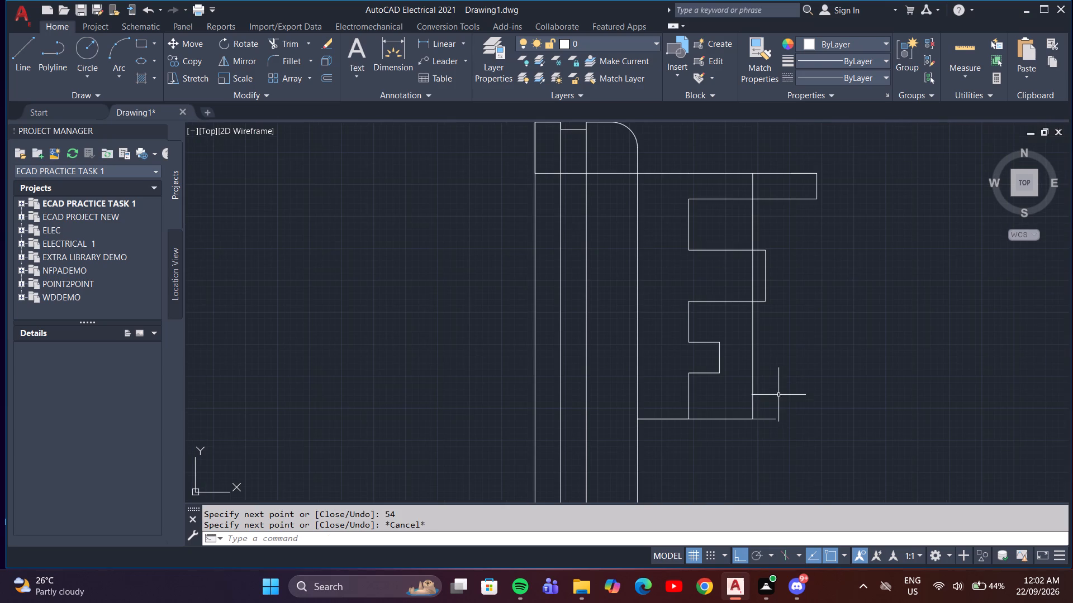
click(753, 351)
key(Delete)
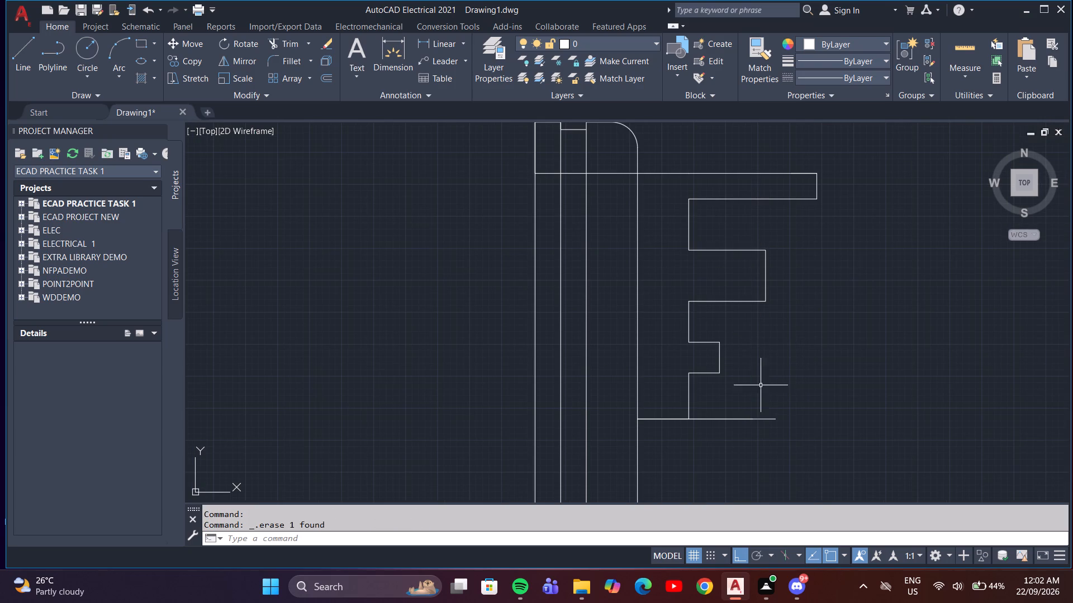
Trim the overlapping horizontal segments between the neck and the stepped outline at its lower end.
text(tr)
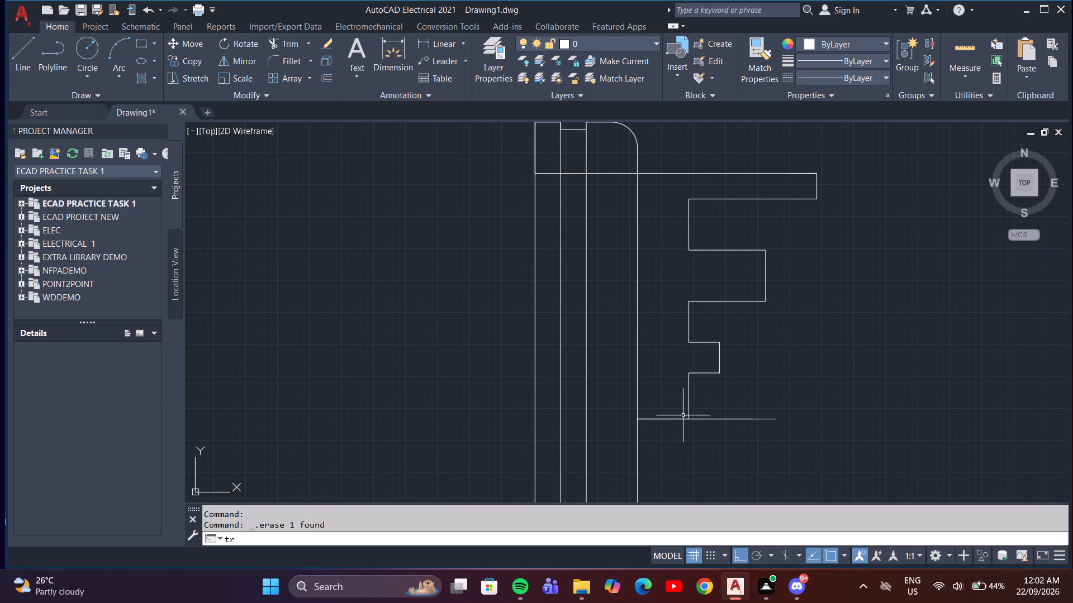
key(Return)
click(673, 417)
click(669, 422)
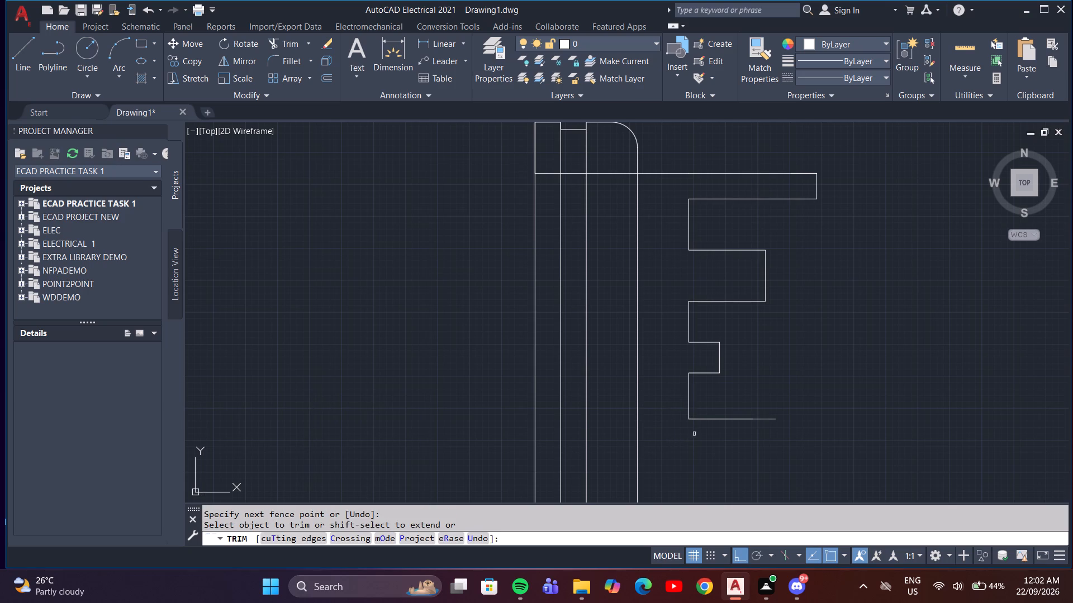
Draw a vertical helper line 108 straight down from the top arm's upper edge, past the bottom horizontal line.
click(19, 46)
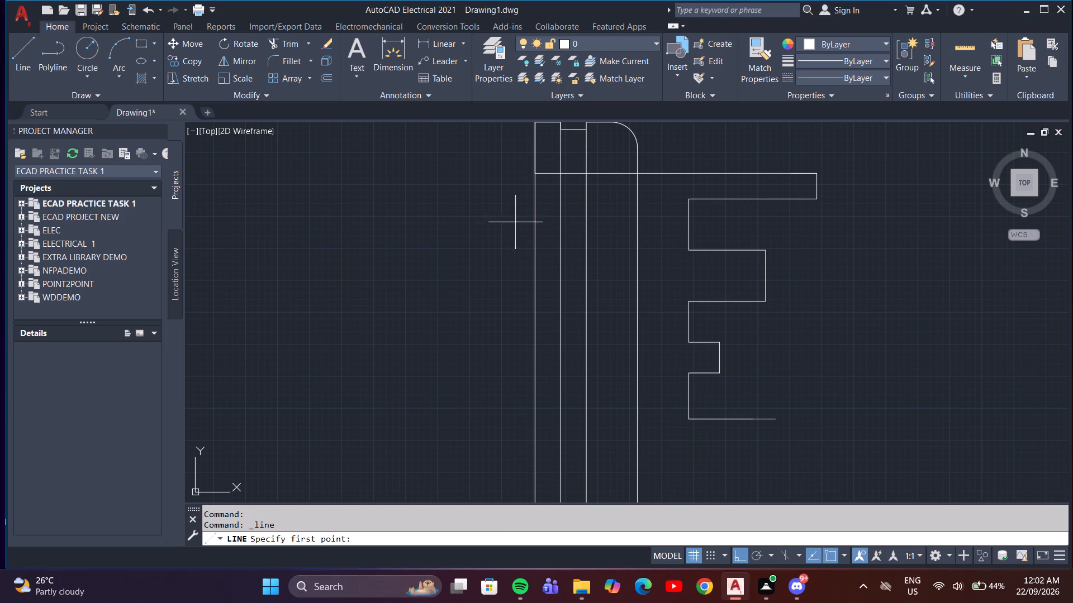
click(770, 174)
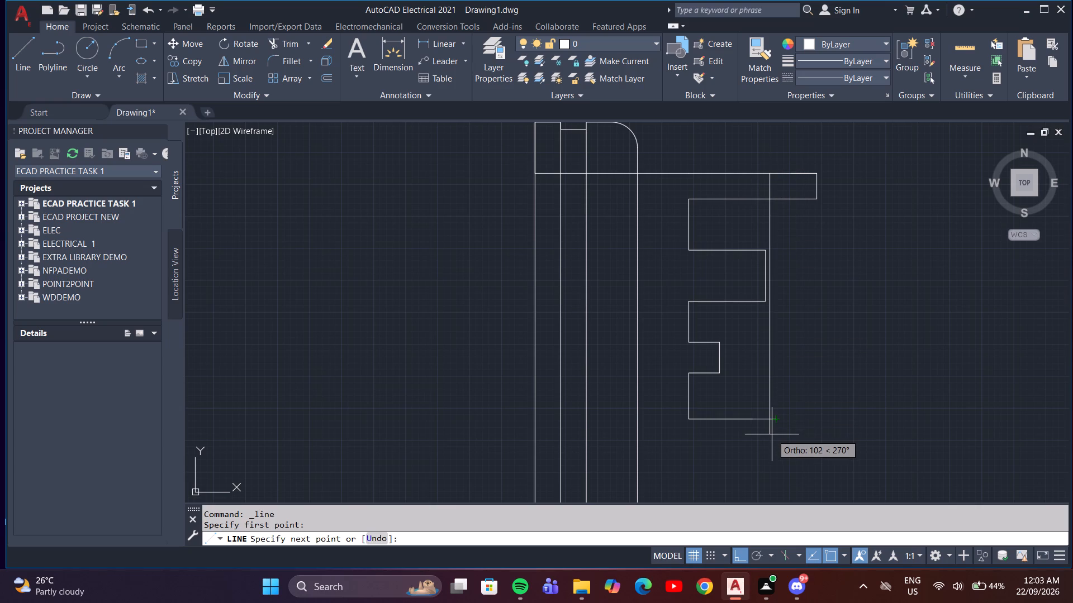
key(1)
key(0)
key(8)
key(Return)
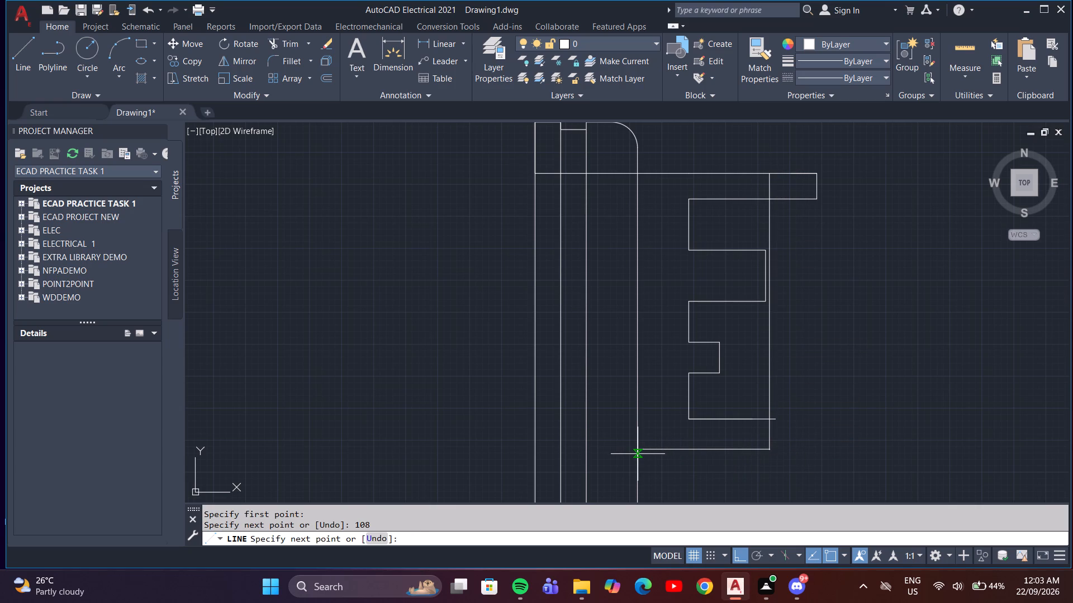
click(770, 449)
key(Escape)
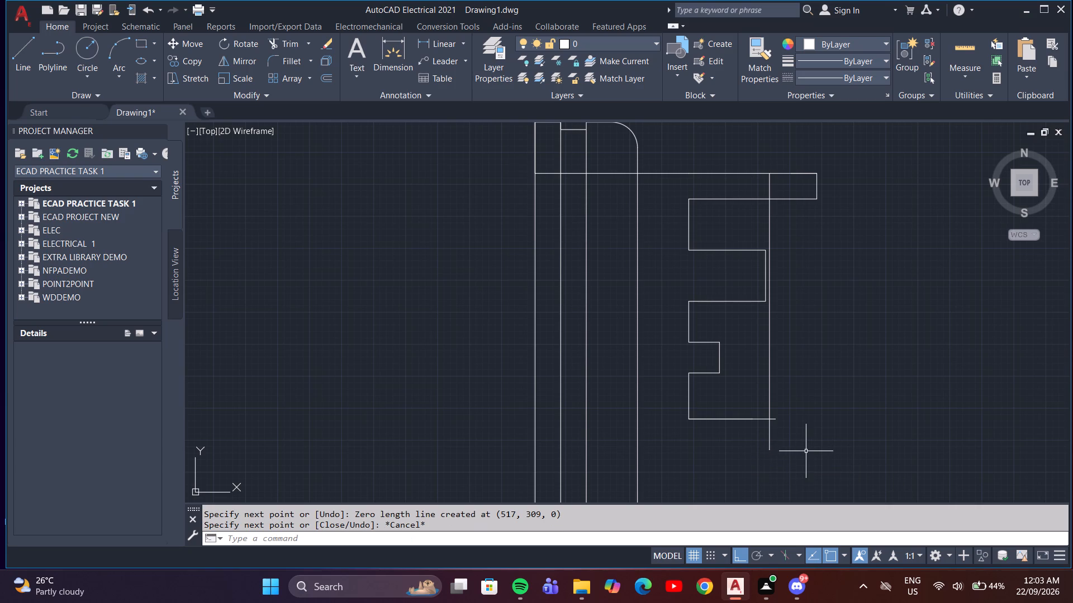
Draw a line from the bottom horizontal line's outer end down to the helper line's lower end level, then left to the neck's edge.
key(l)
key(Return)
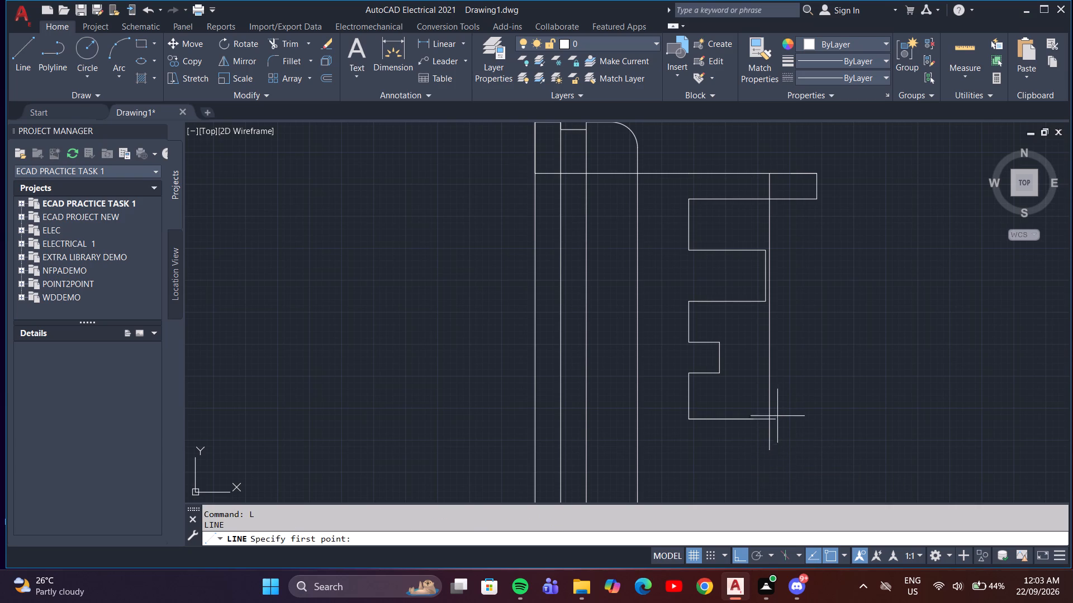
click(776, 419)
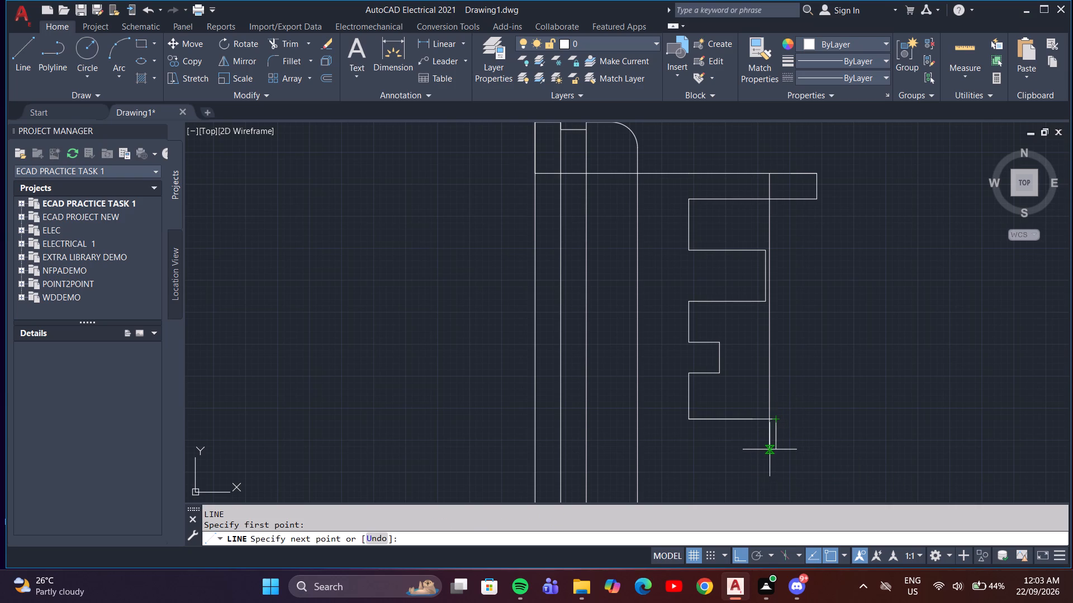
click(778, 449)
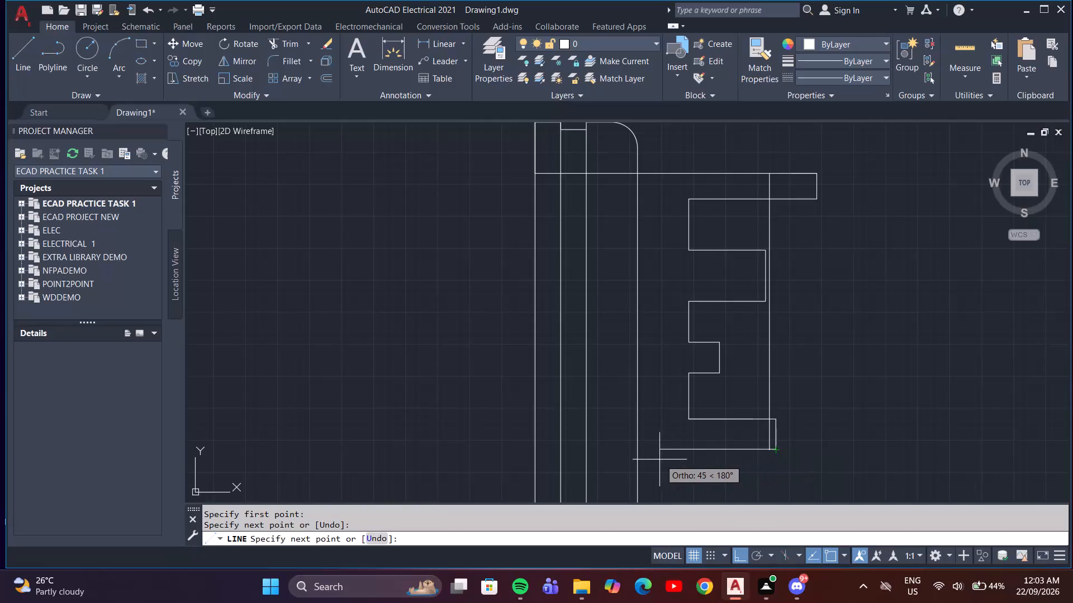
click(639, 449)
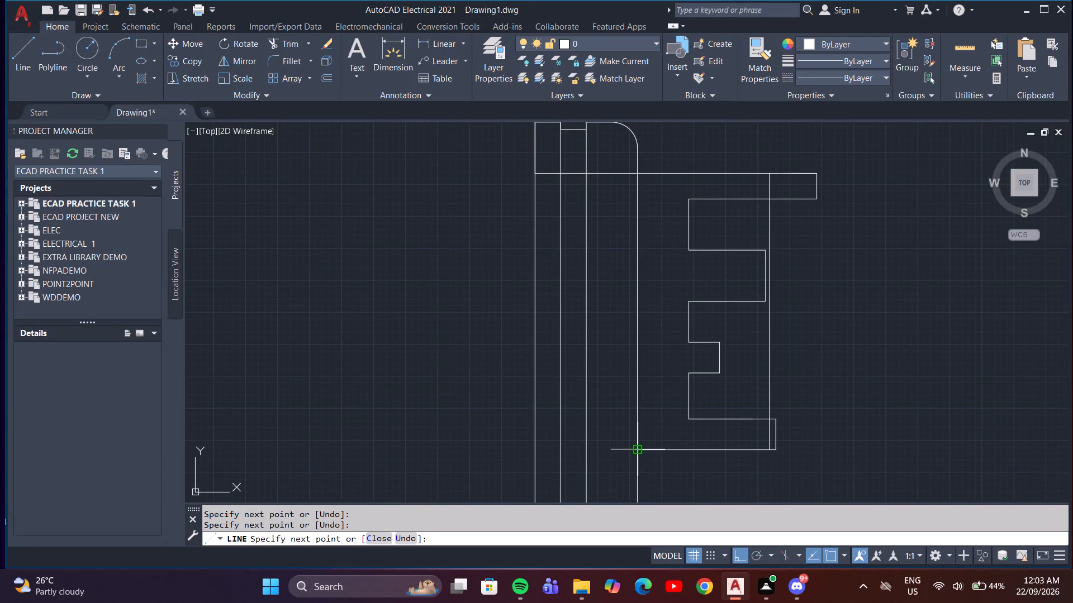
key(Escape)
Trim away the 108-long vertical helper line between the arms and inside the bottom and top arms.
text(tr)
key(Return)
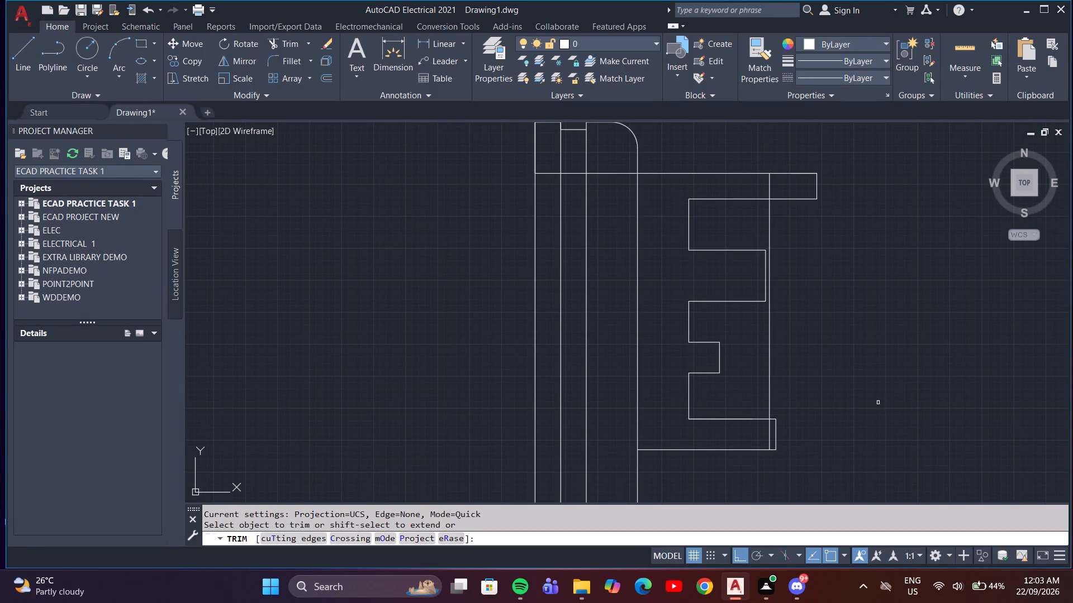
click(771, 393)
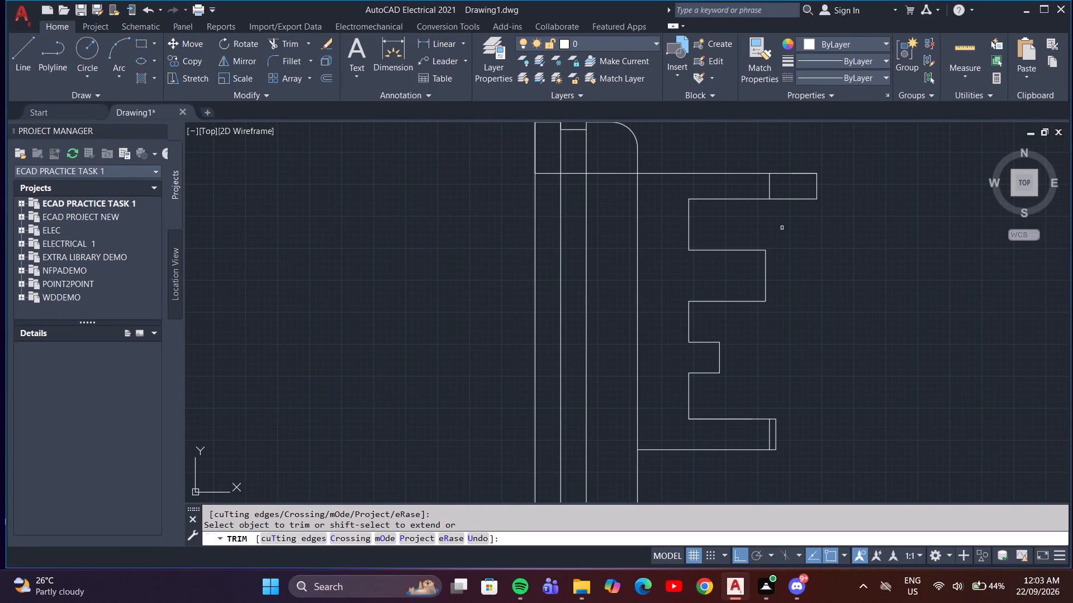
click(767, 189)
scroll(768, 439, up, 2)
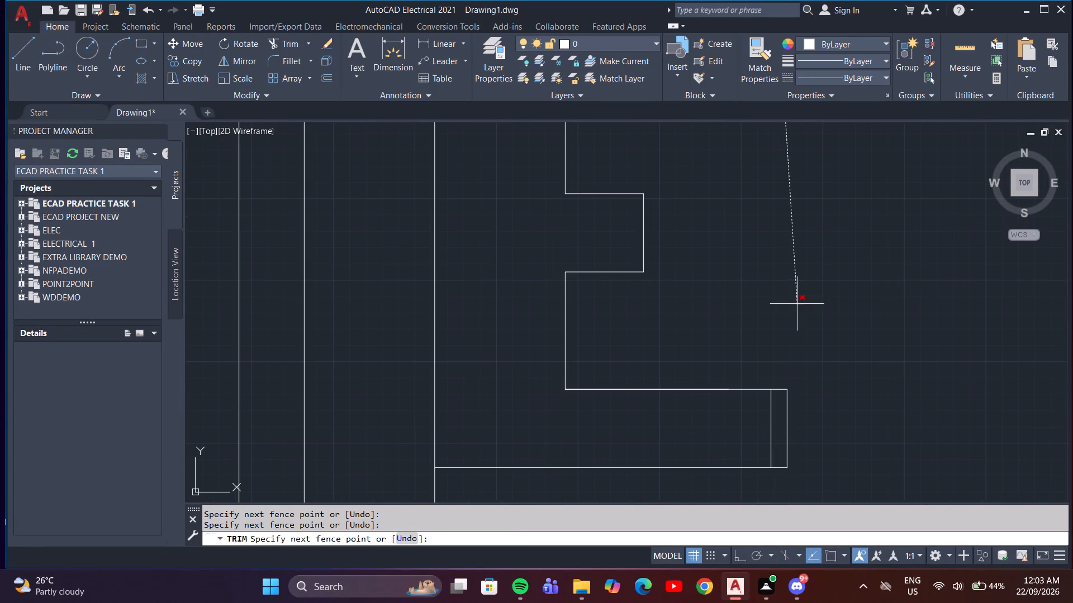
key(Escape)
key(space)
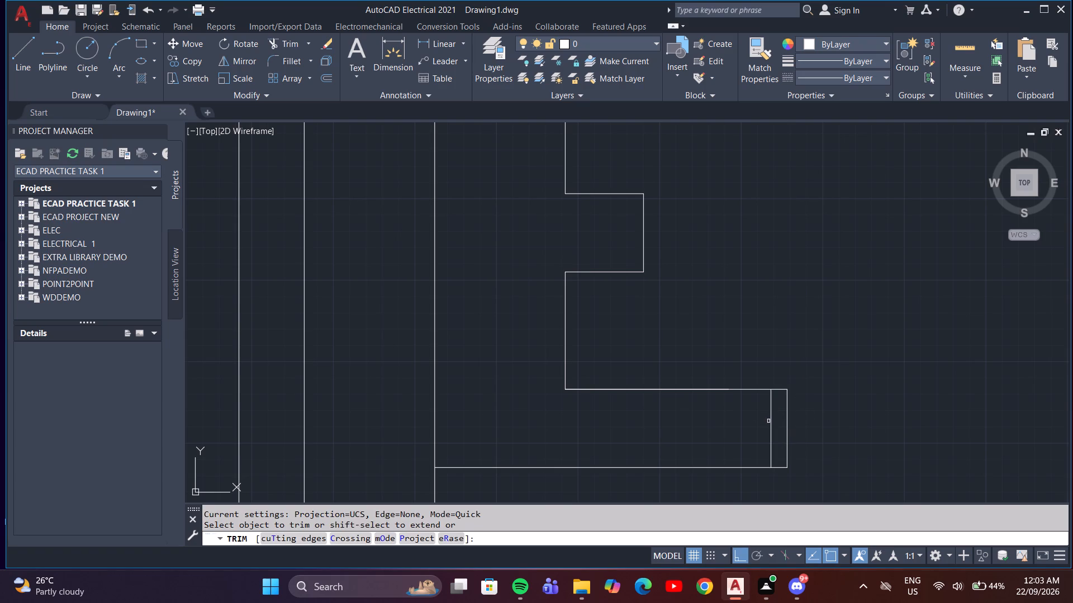
click(771, 420)
scroll(768, 374, down, 4)
scroll(758, 292, up, 2)
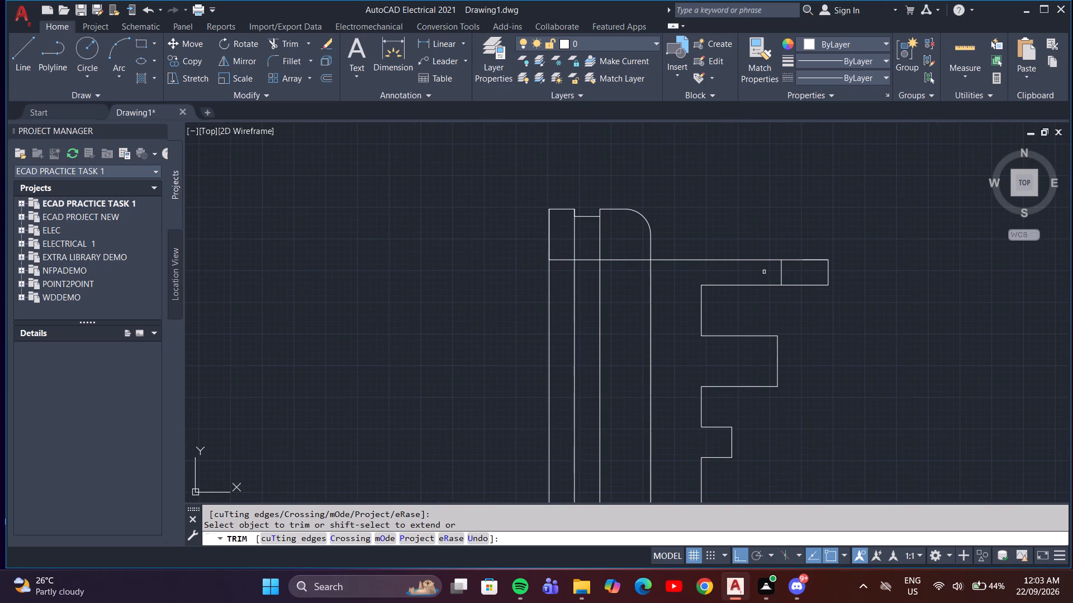
click(781, 276)
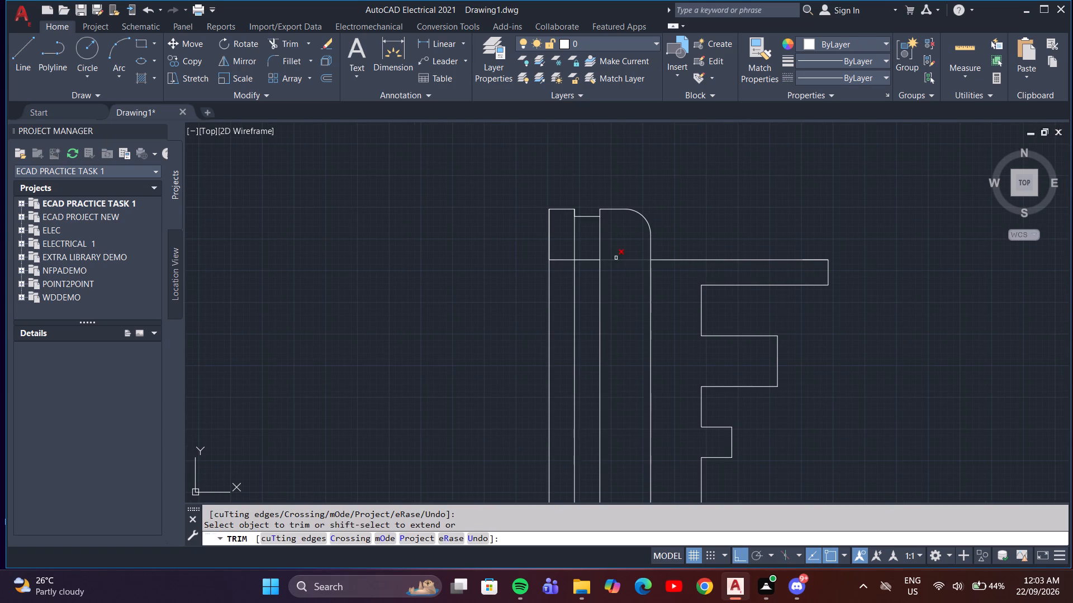
Trim the segments of the top arm's upper line that cross the neck.
click(617, 260)
click(591, 261)
click(559, 261)
Examine the whole key-shaped figure, from the stepped outline and neck down to the ellipse with its inner circle.
scroll(924, 369, down, 3)
middle_drag(957, 398, 718, 306)
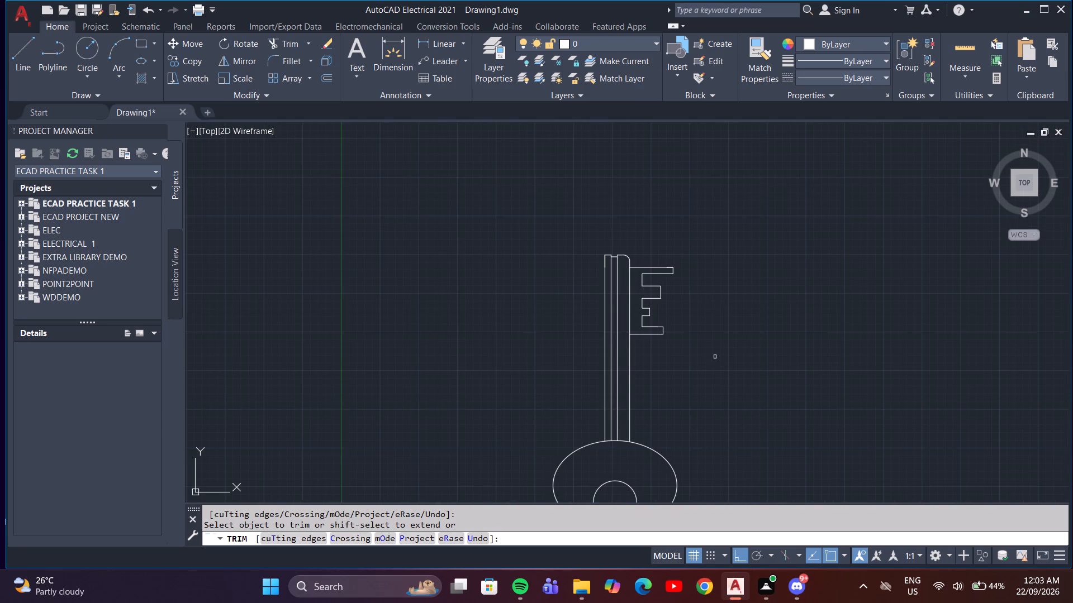
scroll(715, 351, down, 1)
scroll(715, 354, up, 2)
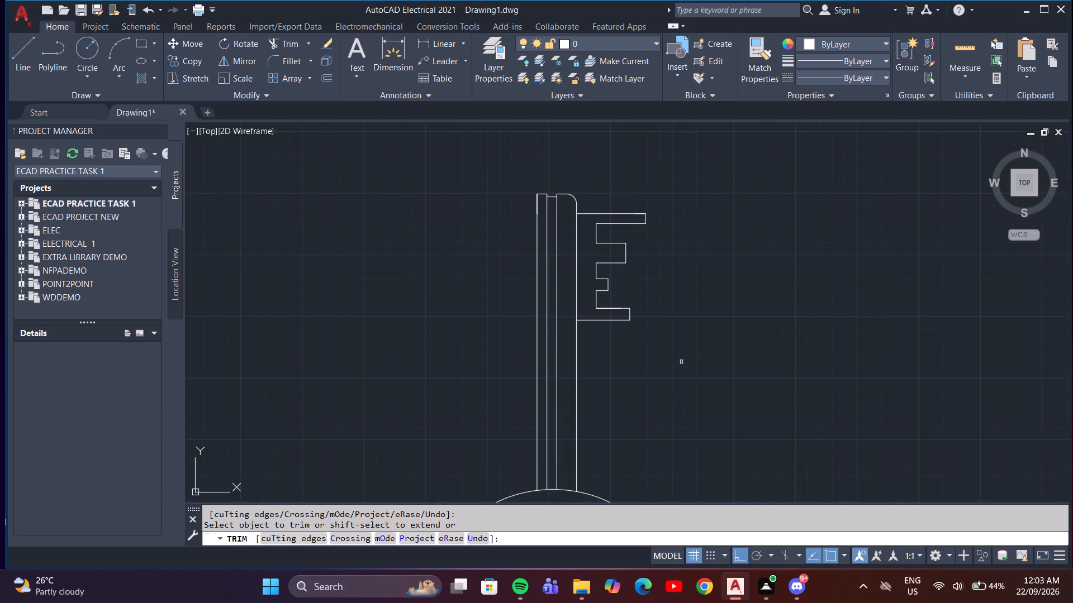
scroll(681, 361, down, 1)
middle_drag(681, 366, 570, 299)
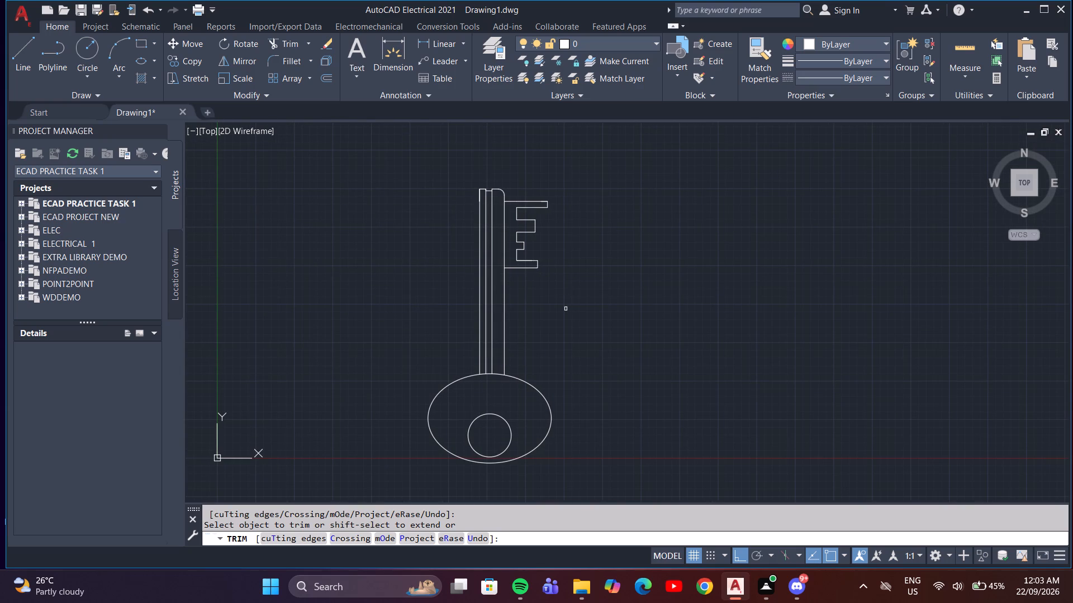
scroll(565, 304, down, 1)
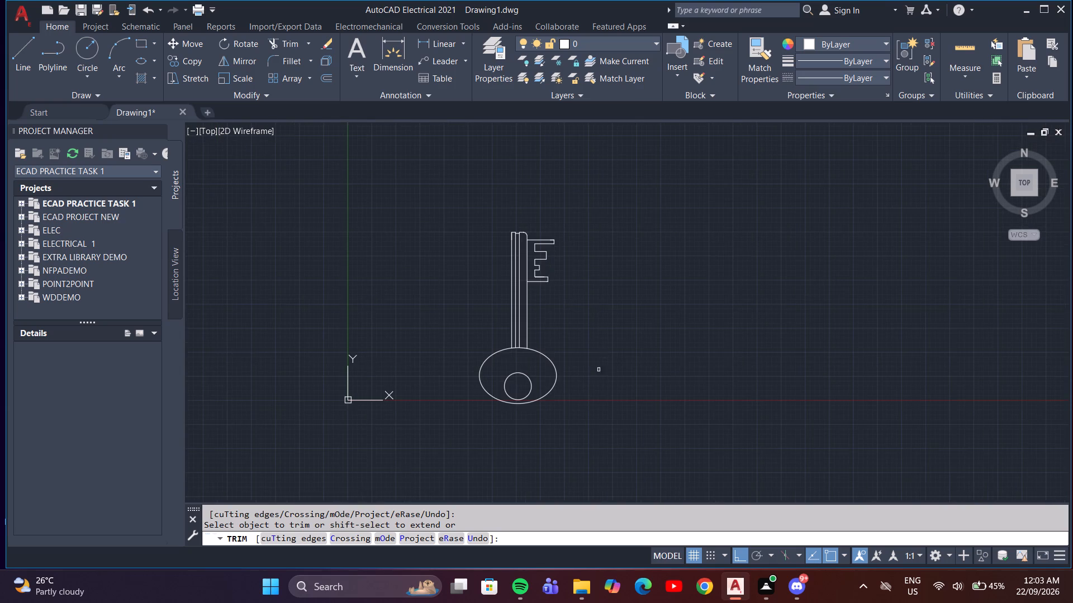
scroll(595, 378, up, 2)
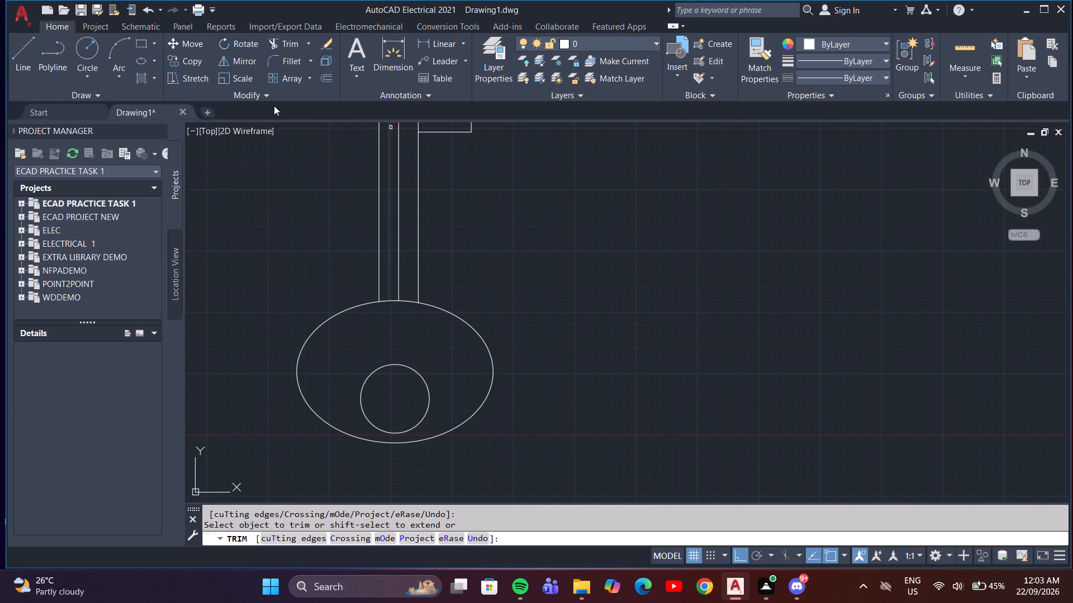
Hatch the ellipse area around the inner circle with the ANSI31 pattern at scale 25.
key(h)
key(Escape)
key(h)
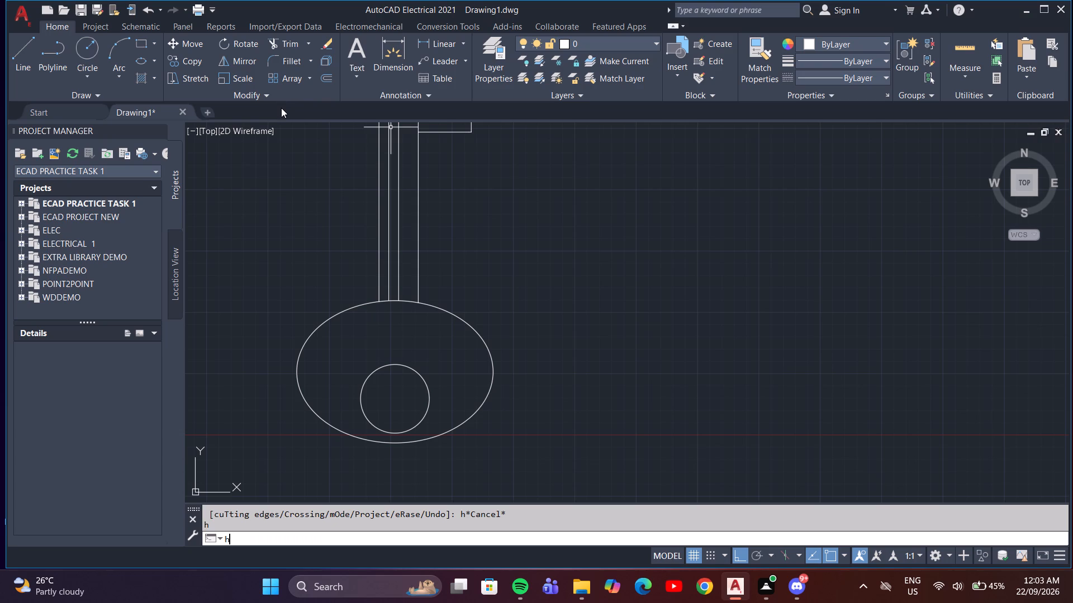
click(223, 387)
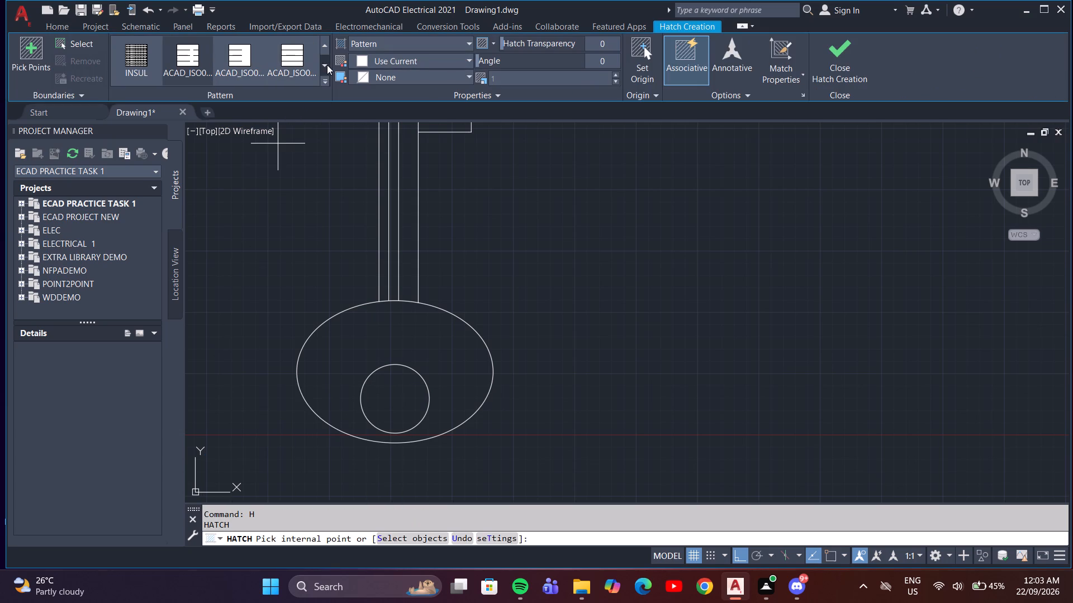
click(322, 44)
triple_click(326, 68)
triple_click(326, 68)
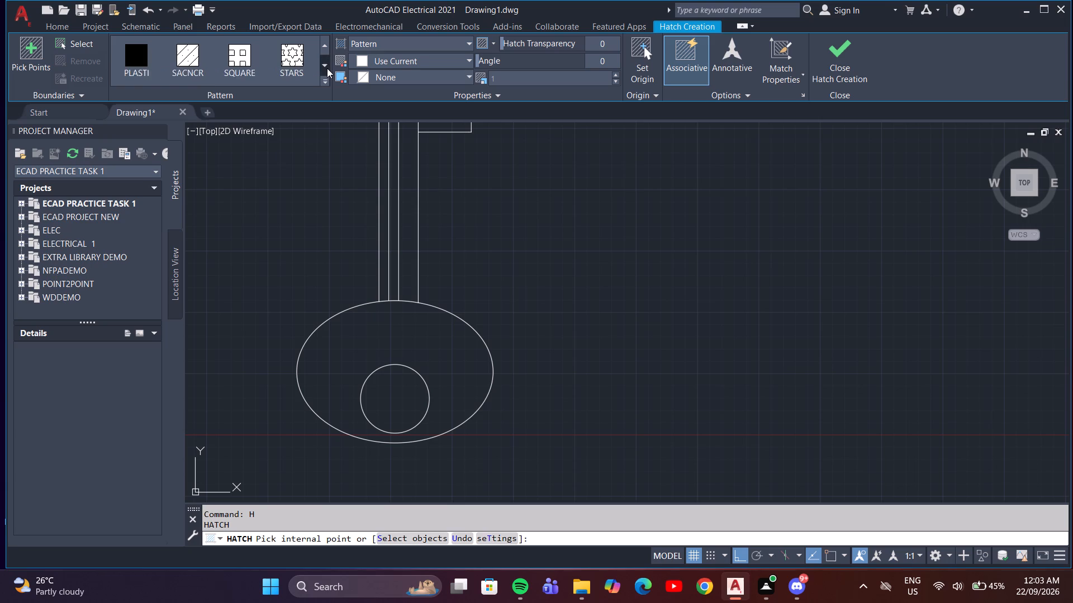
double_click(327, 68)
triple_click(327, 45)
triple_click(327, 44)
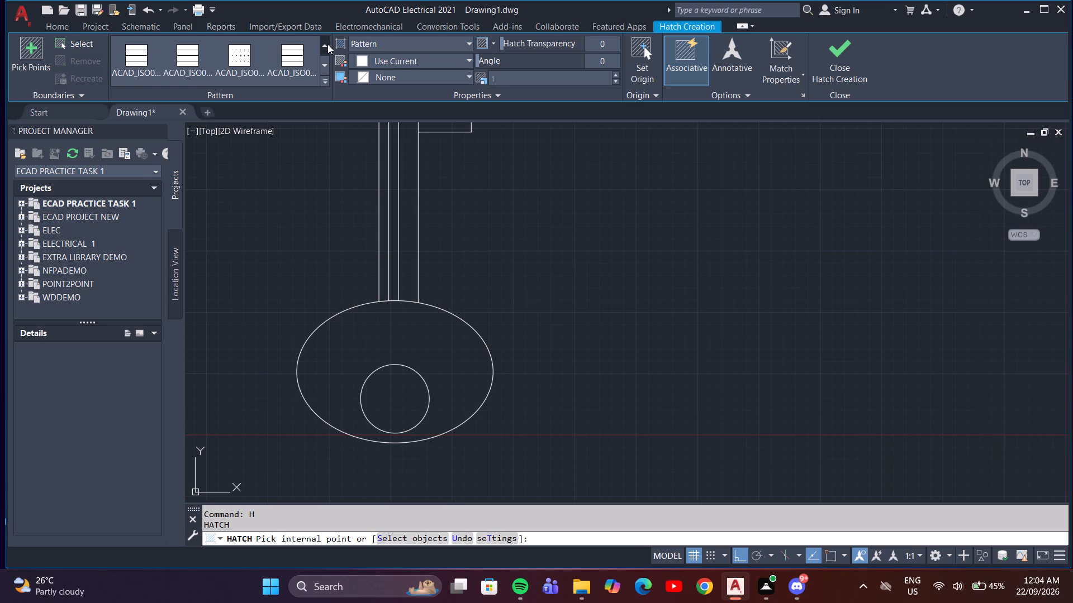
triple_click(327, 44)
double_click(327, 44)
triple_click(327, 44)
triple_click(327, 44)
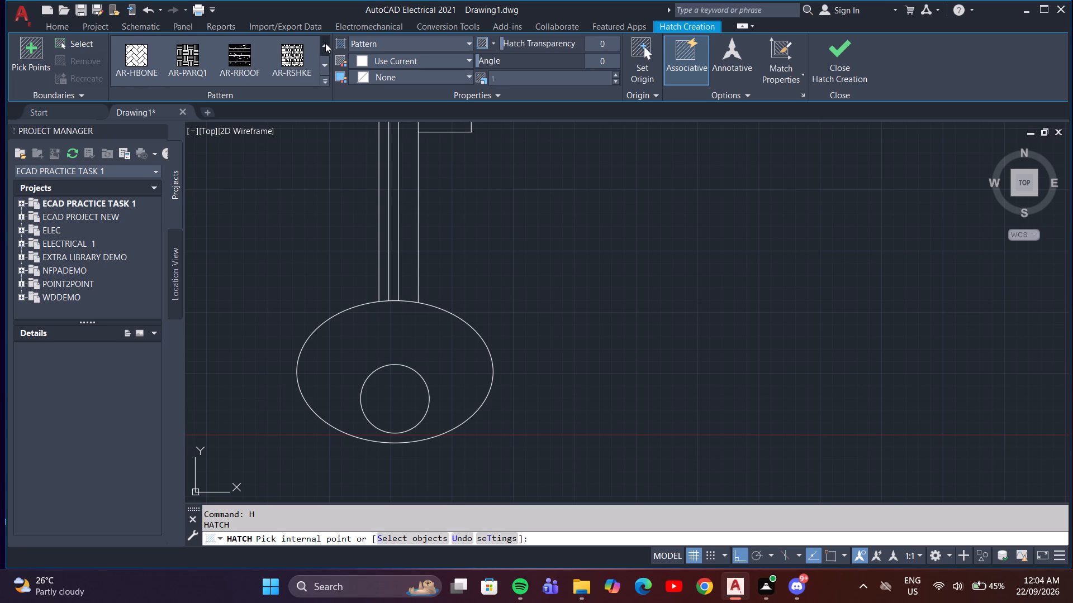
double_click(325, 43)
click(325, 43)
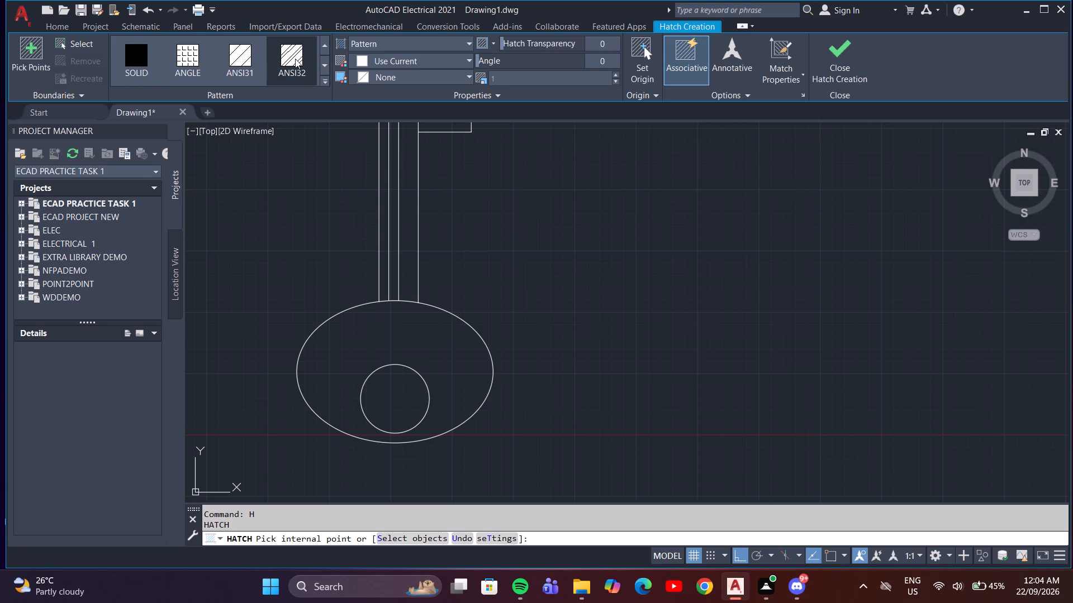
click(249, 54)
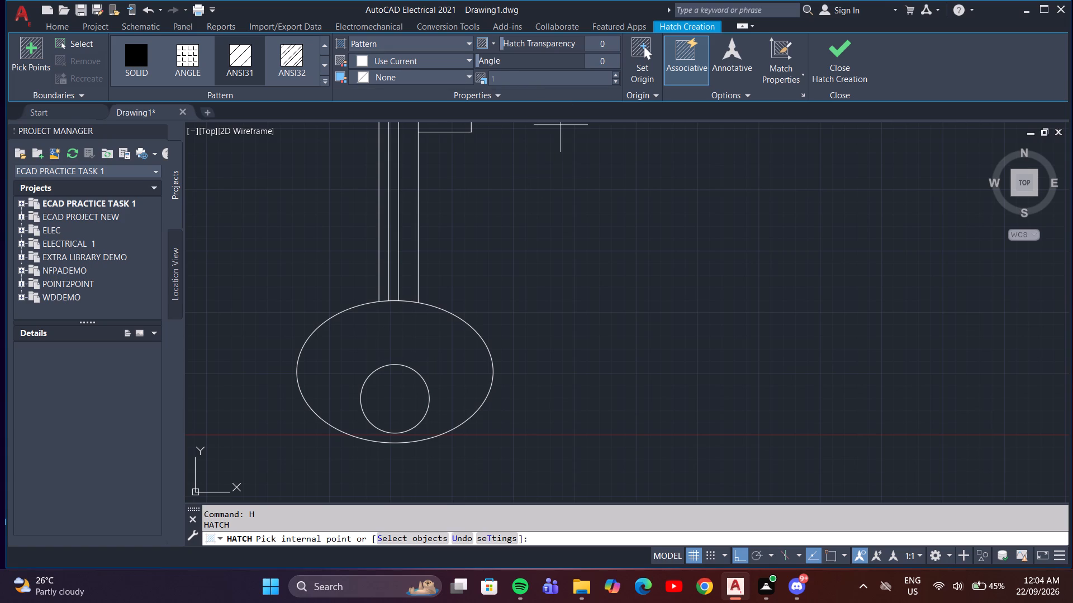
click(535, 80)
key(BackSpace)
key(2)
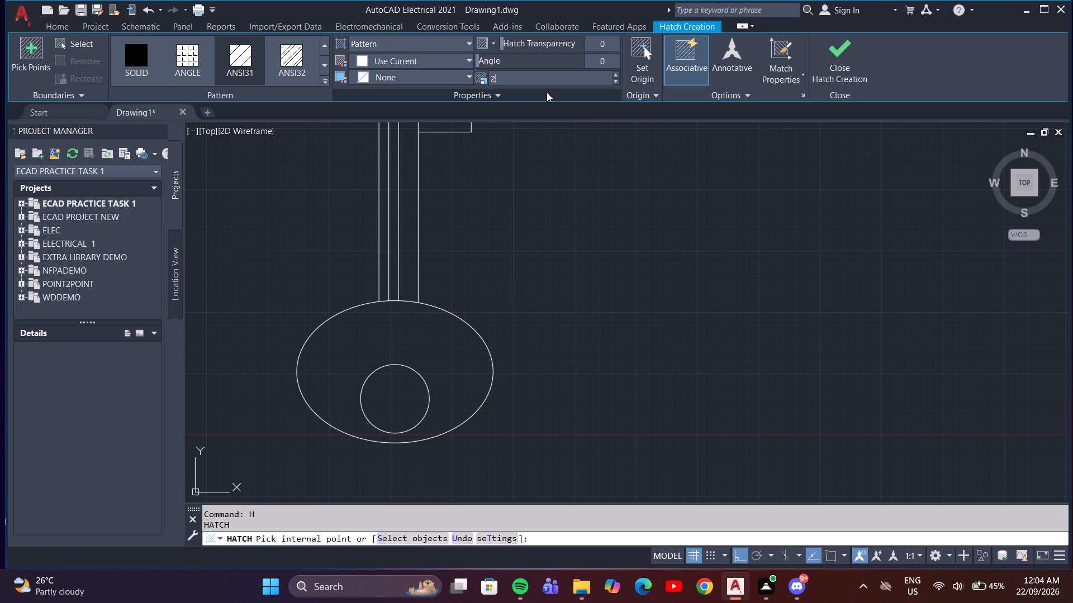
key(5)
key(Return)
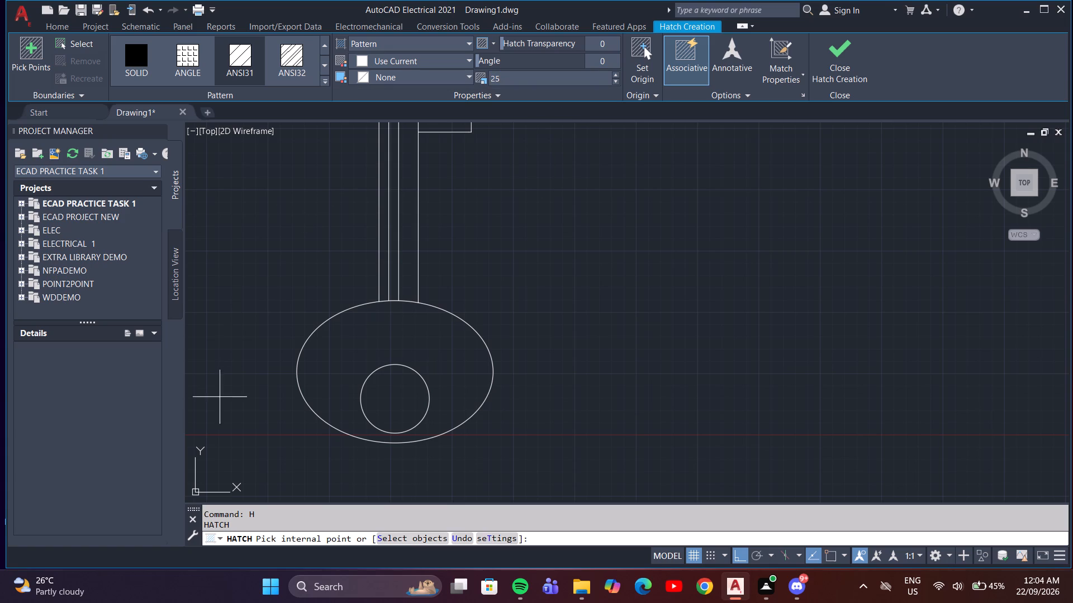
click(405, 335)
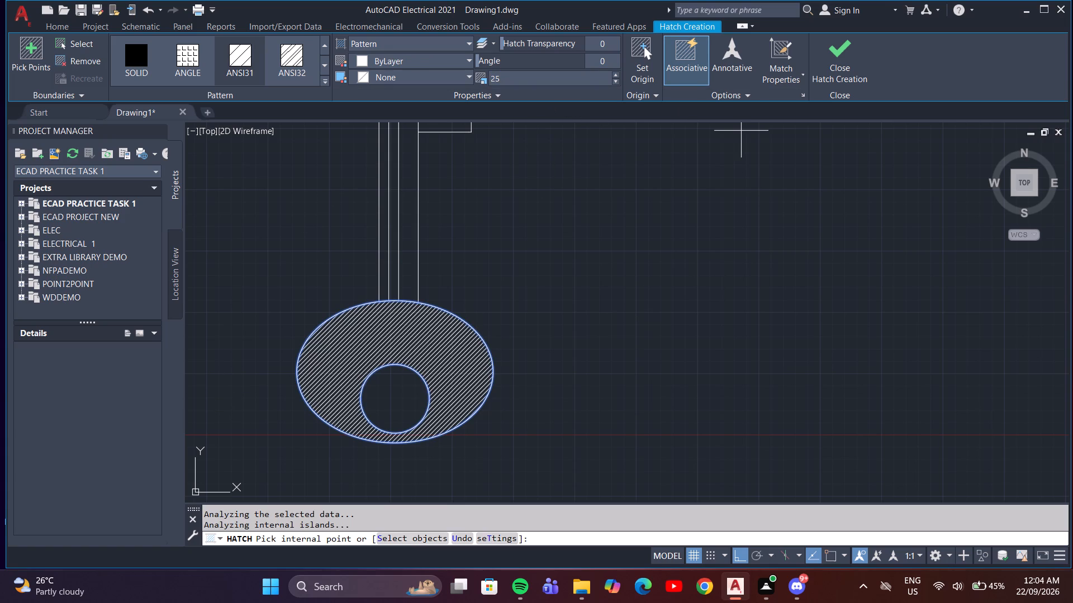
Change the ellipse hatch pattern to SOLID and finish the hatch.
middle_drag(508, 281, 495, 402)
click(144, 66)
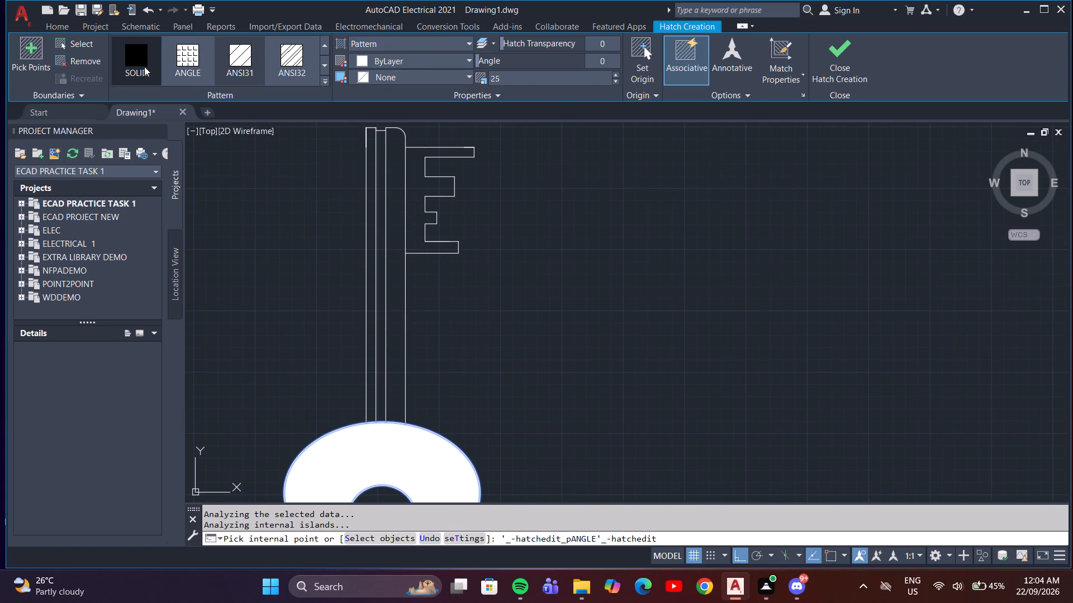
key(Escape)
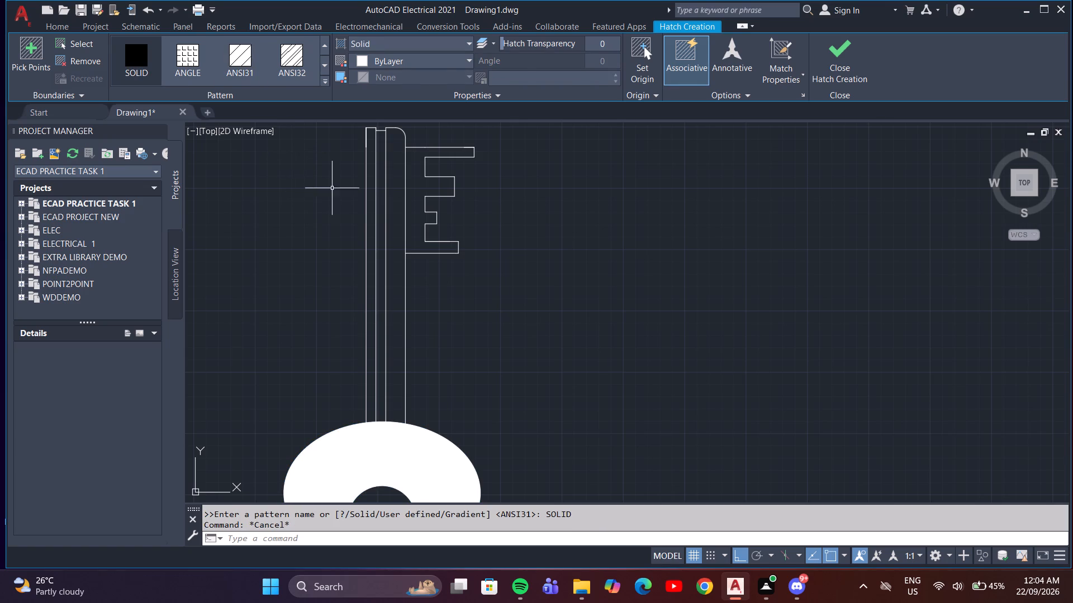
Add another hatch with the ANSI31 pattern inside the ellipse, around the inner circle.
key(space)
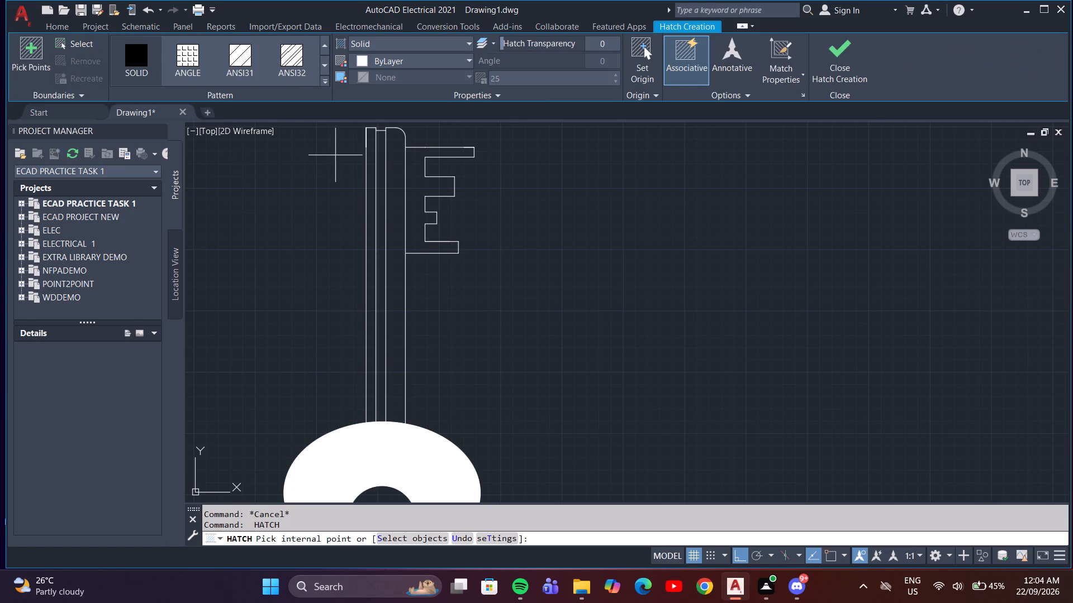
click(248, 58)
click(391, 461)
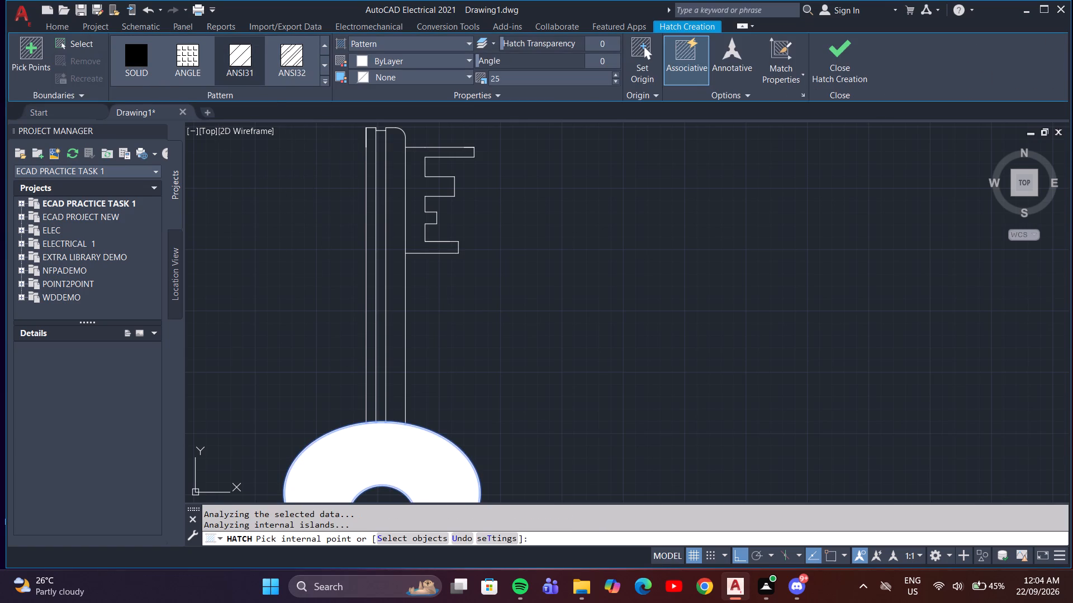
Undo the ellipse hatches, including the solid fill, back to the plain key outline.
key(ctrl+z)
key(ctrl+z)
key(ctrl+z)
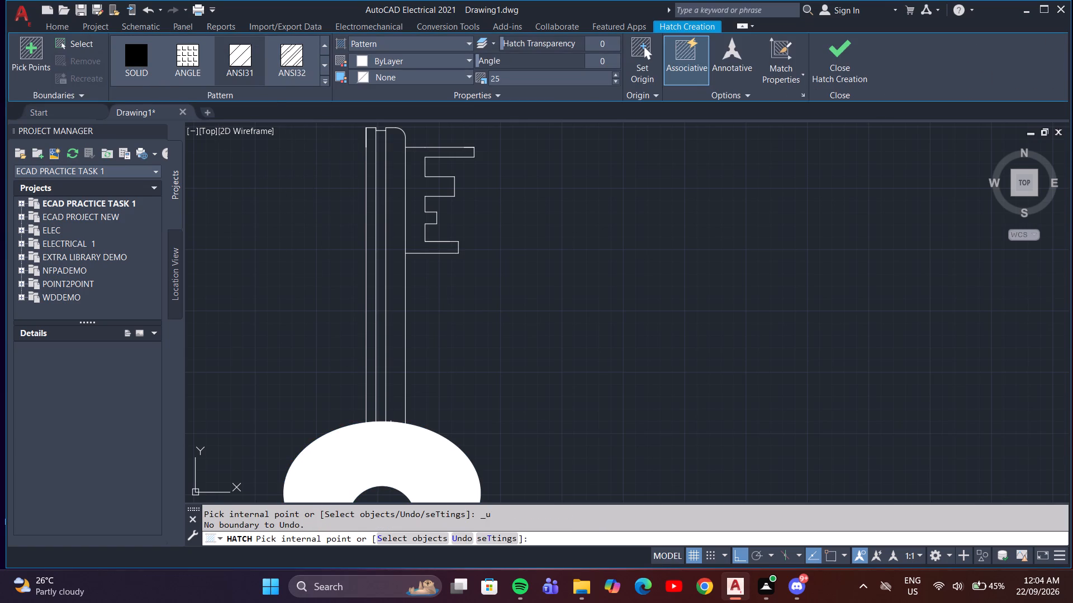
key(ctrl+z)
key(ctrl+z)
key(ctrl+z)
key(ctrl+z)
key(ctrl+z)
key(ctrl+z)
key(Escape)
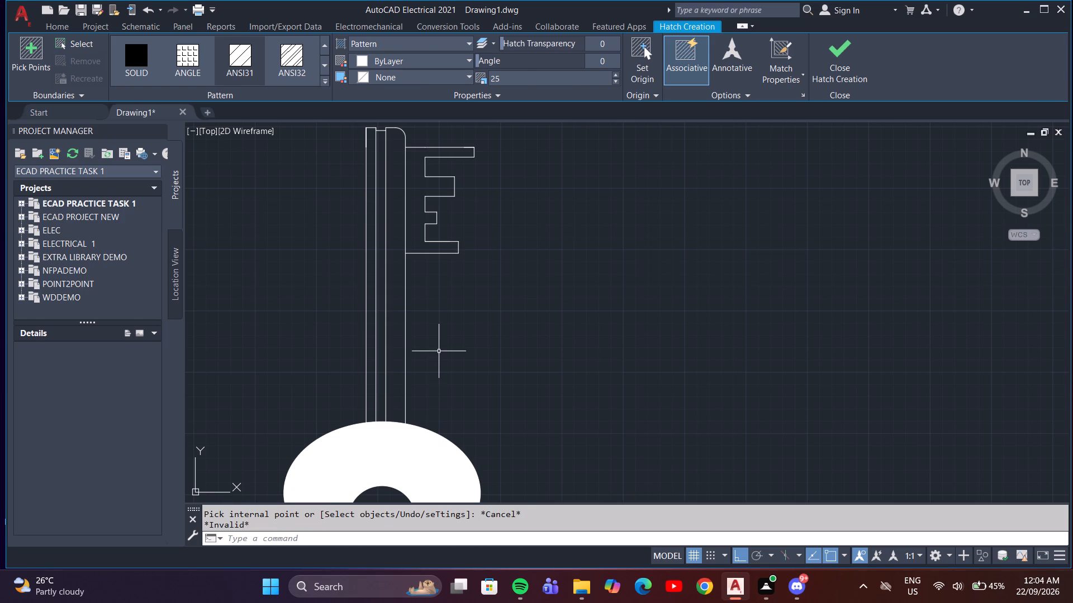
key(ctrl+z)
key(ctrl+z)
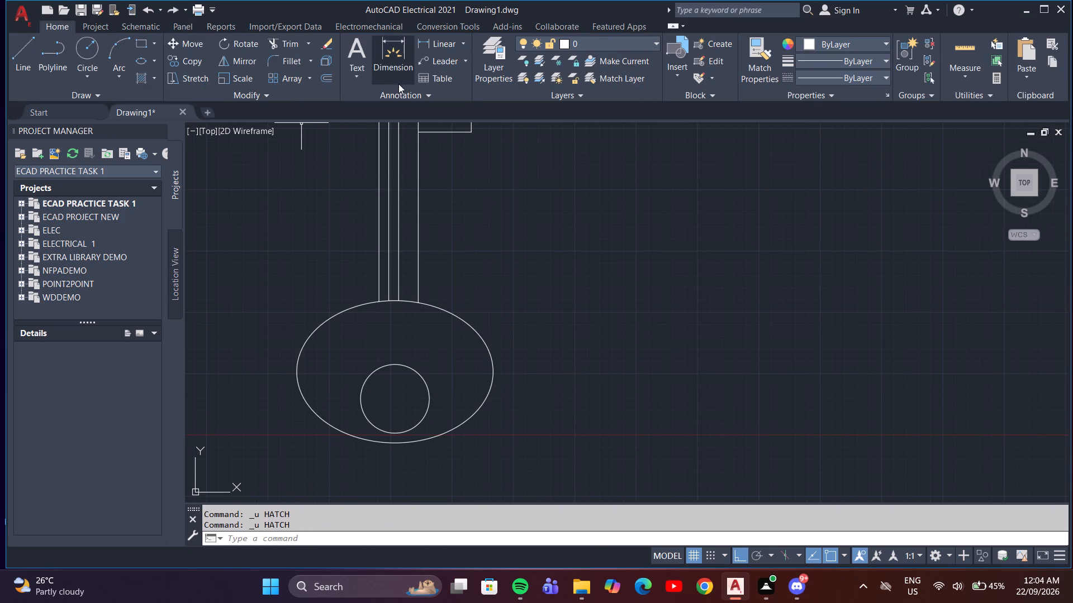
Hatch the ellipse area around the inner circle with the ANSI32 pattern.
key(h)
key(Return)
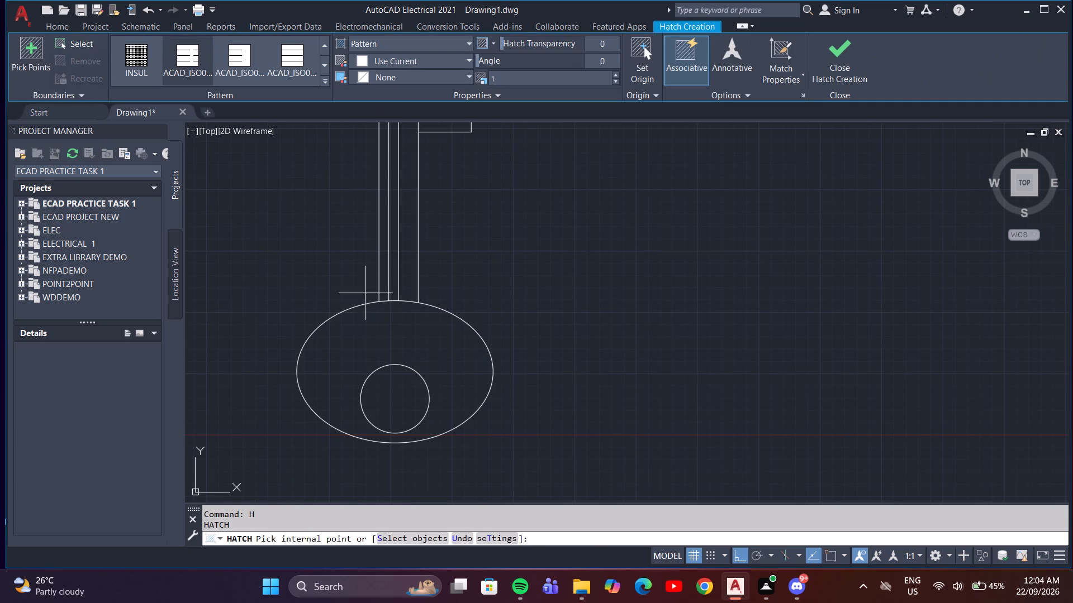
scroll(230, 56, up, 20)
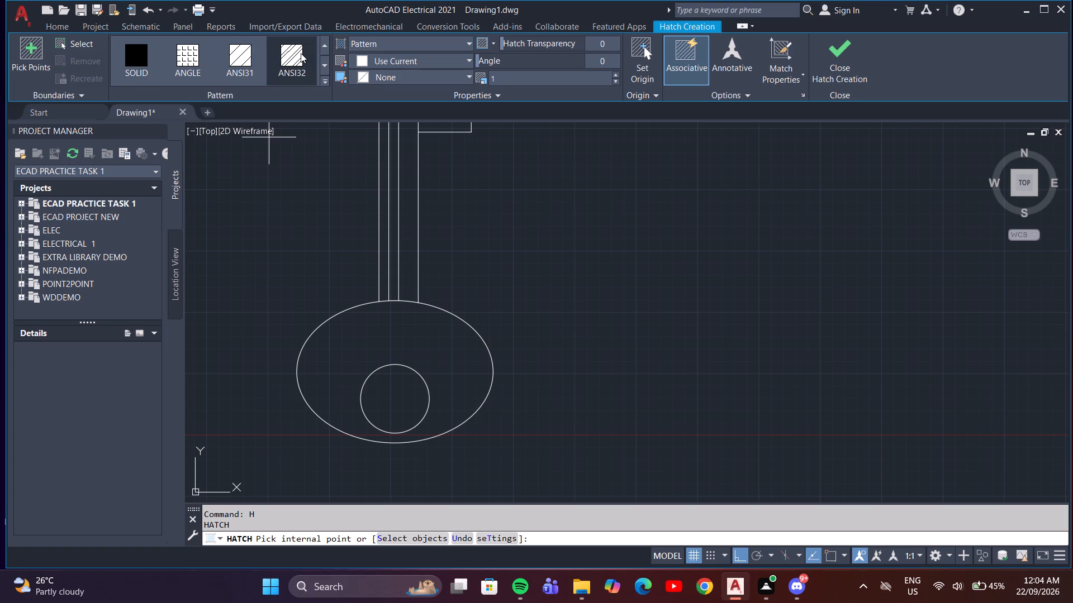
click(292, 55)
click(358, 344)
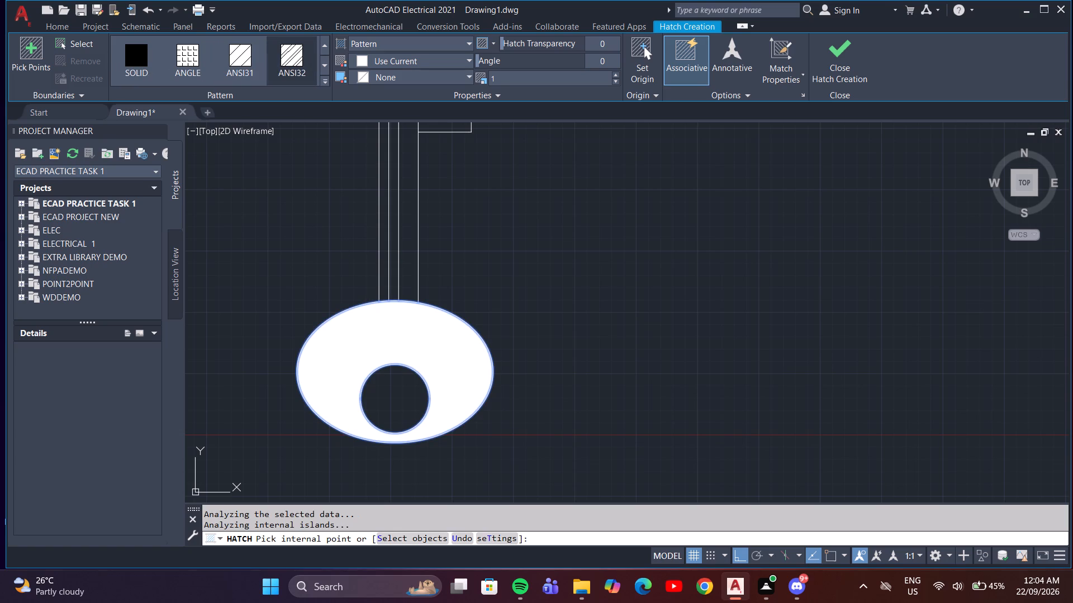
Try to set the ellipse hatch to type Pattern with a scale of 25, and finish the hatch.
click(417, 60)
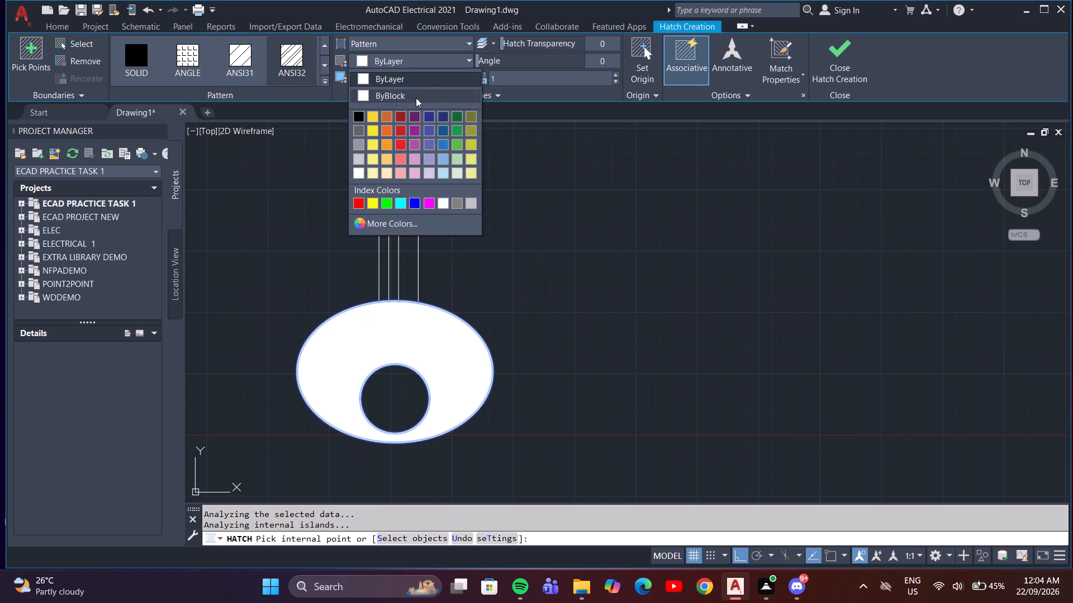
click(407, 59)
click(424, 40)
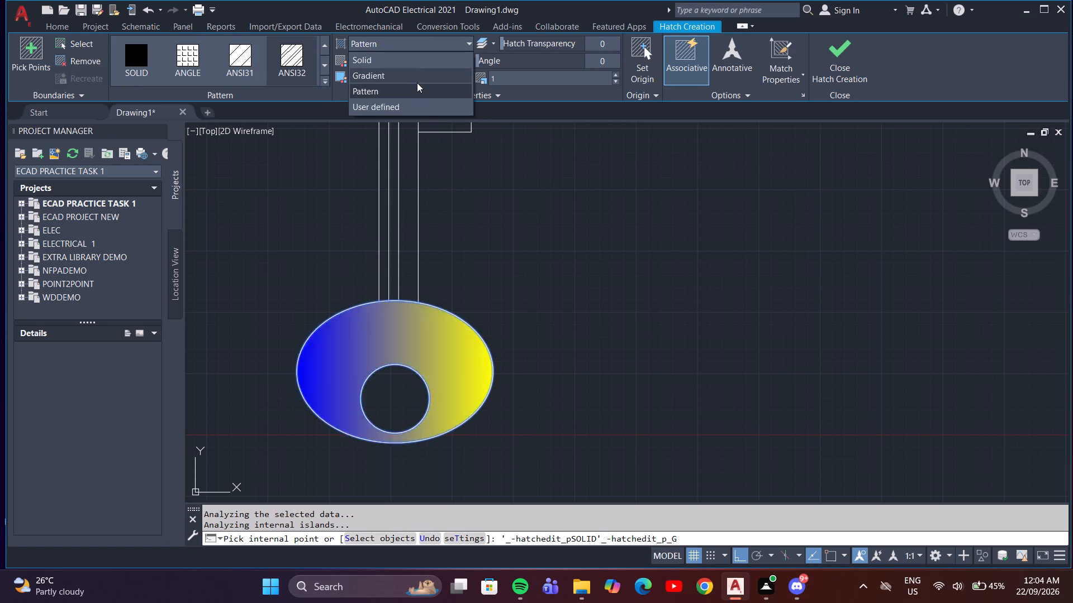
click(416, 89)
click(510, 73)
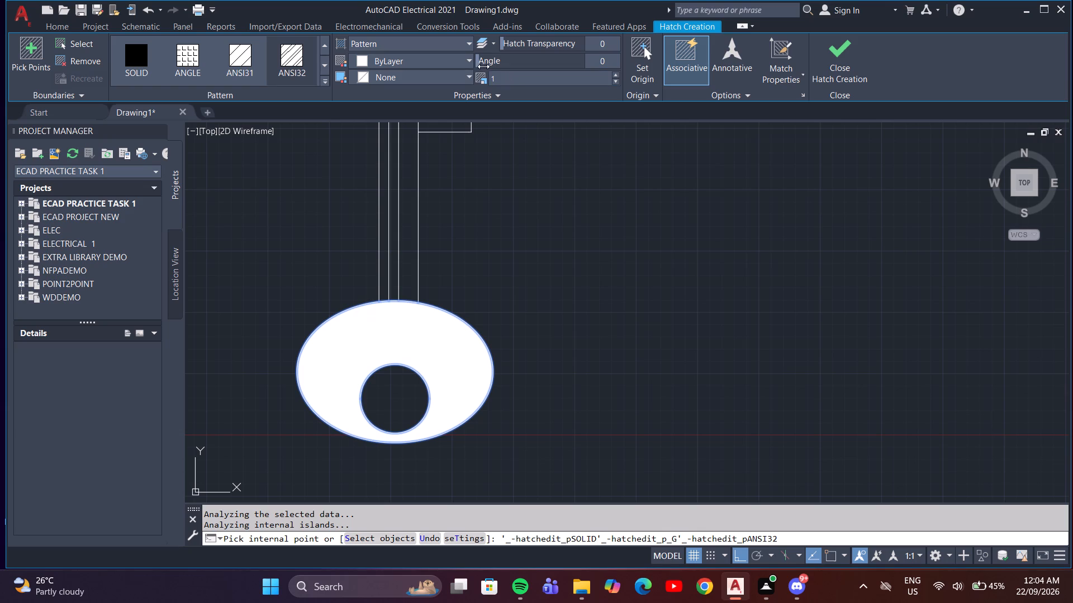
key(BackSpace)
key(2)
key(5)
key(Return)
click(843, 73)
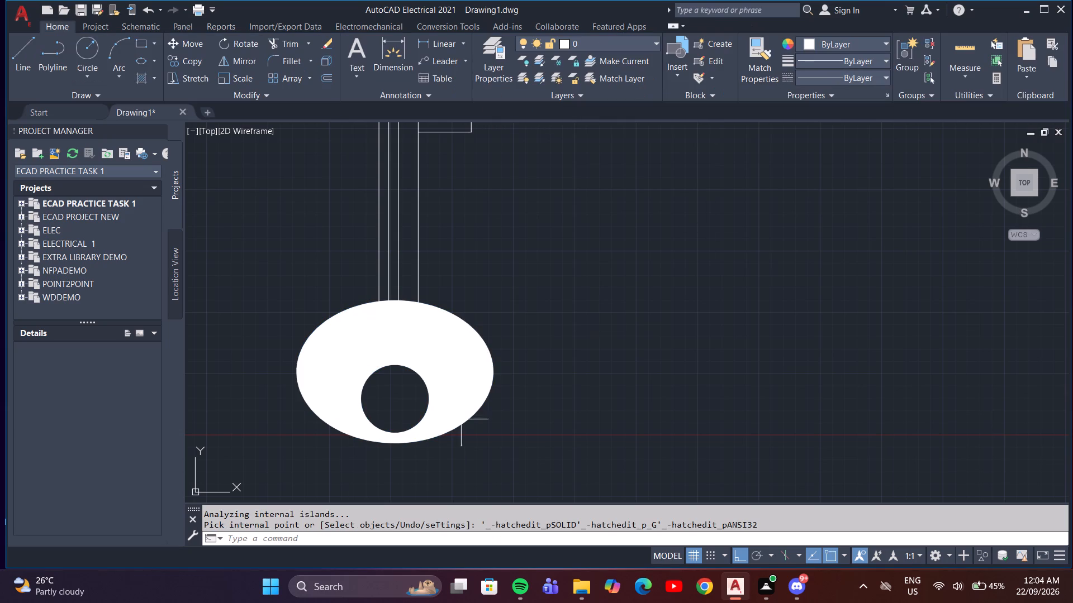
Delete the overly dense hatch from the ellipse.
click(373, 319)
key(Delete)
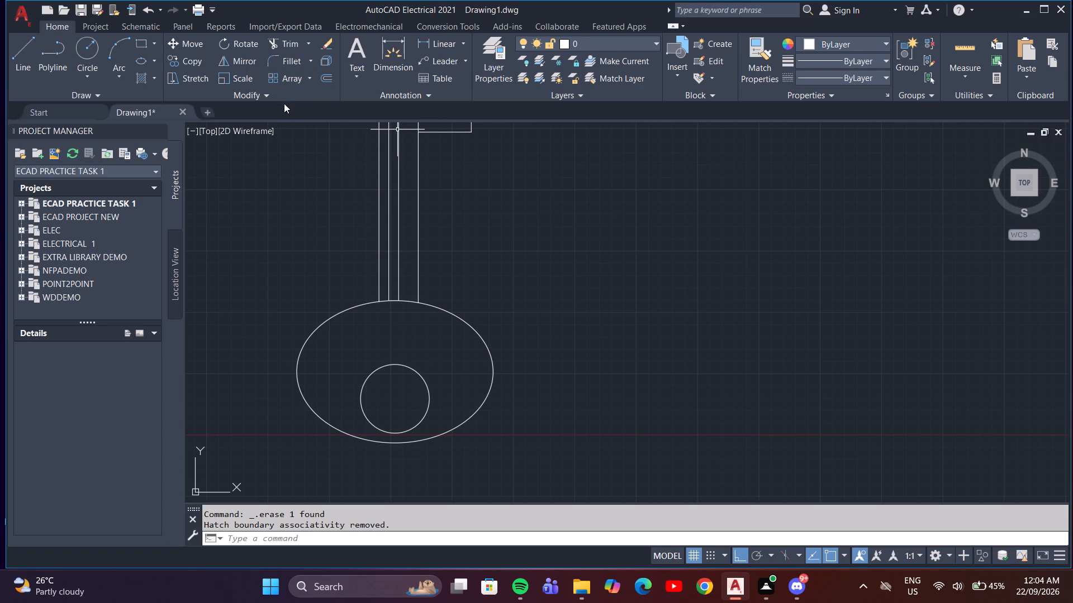
Hatch the ellipse area around the inner circle with the ANSI32 pattern at scale 30.
click(154, 80)
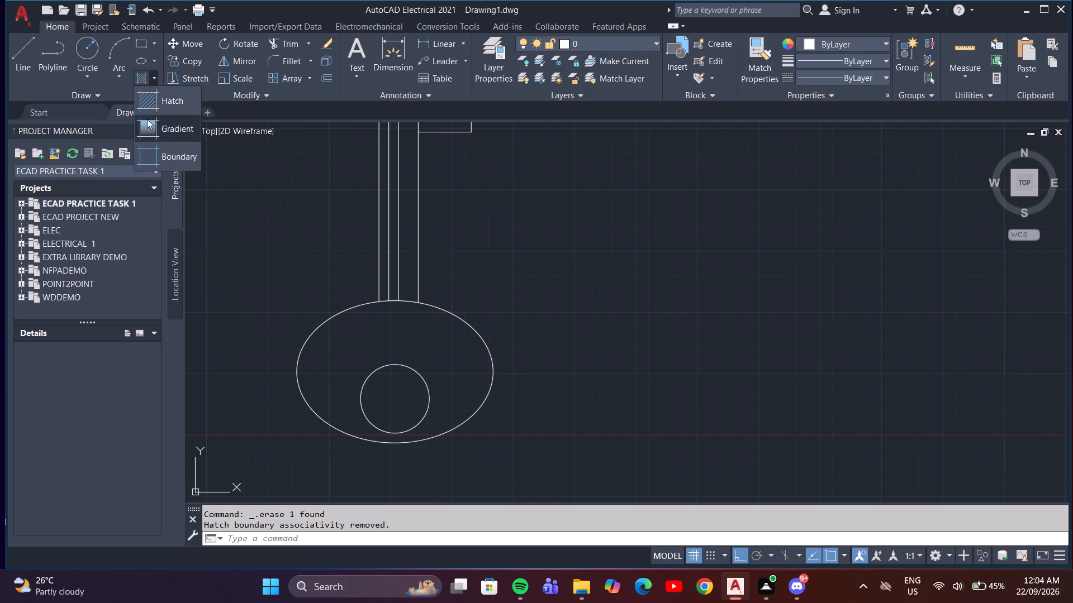
click(157, 95)
click(288, 59)
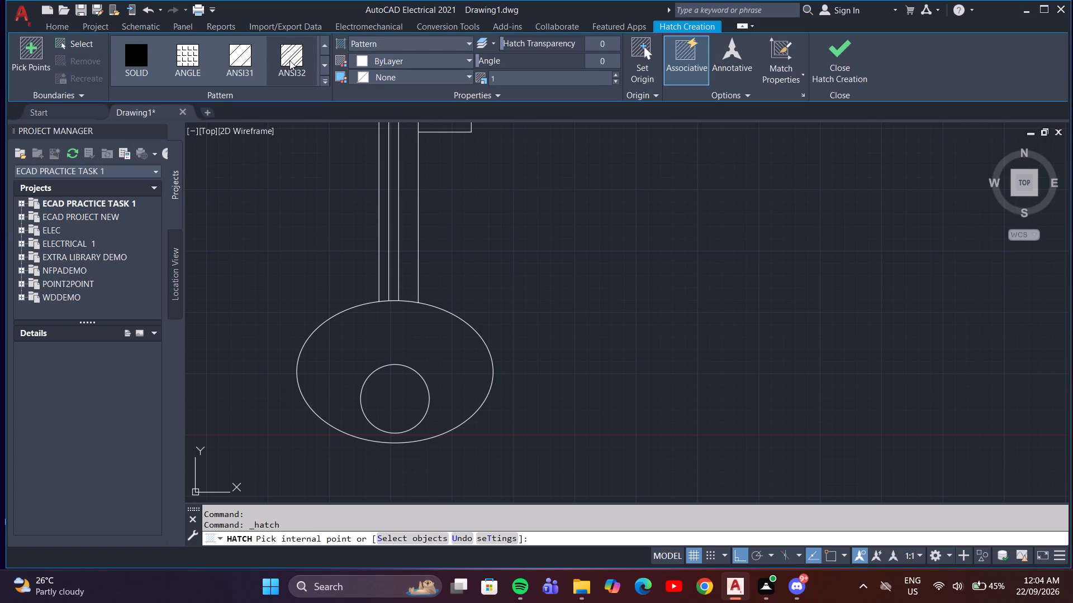
click(525, 78)
key(BackSpace)
text(30)
key(Return)
click(431, 348)
scroll(444, 280, down, 1)
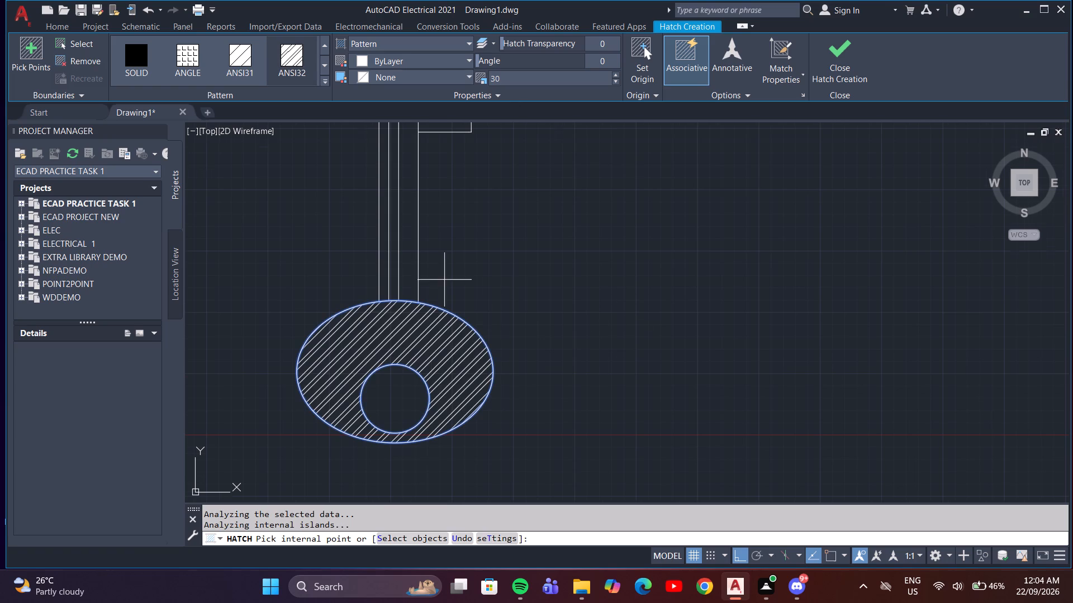
middle_drag(761, 415, 711, 476)
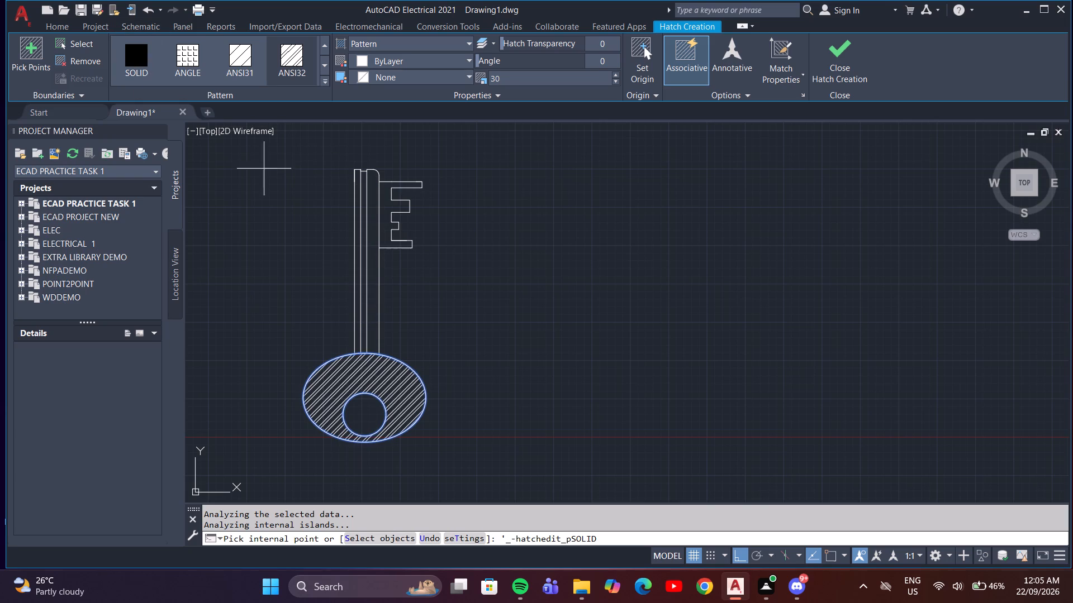
click(846, 55)
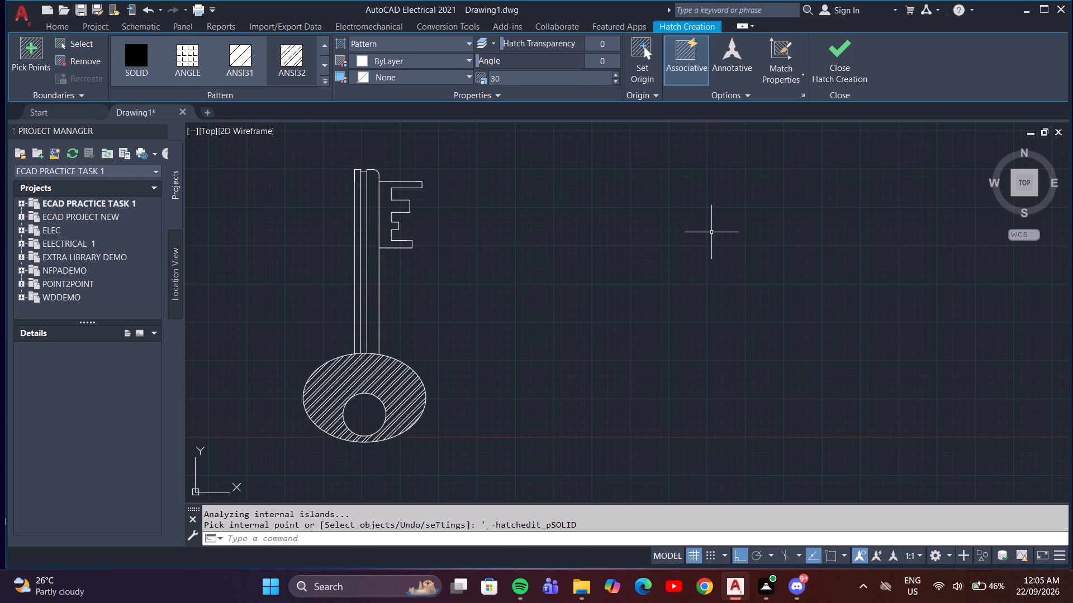
Hatch the narrow central strip of the key's shaft with a solid fill in grey 147,149,152.
key(h)
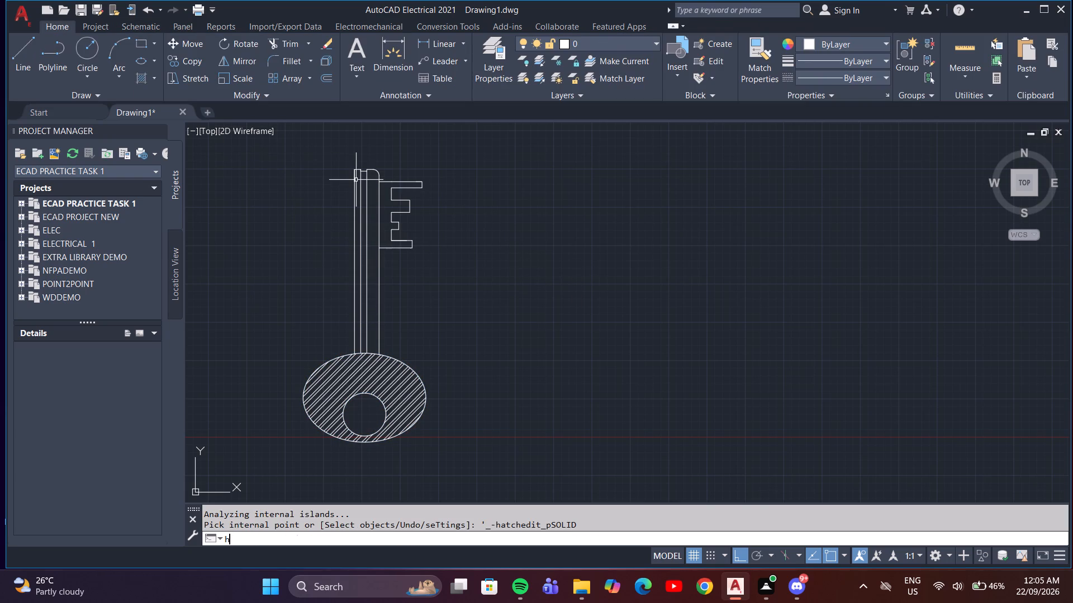
key(Return)
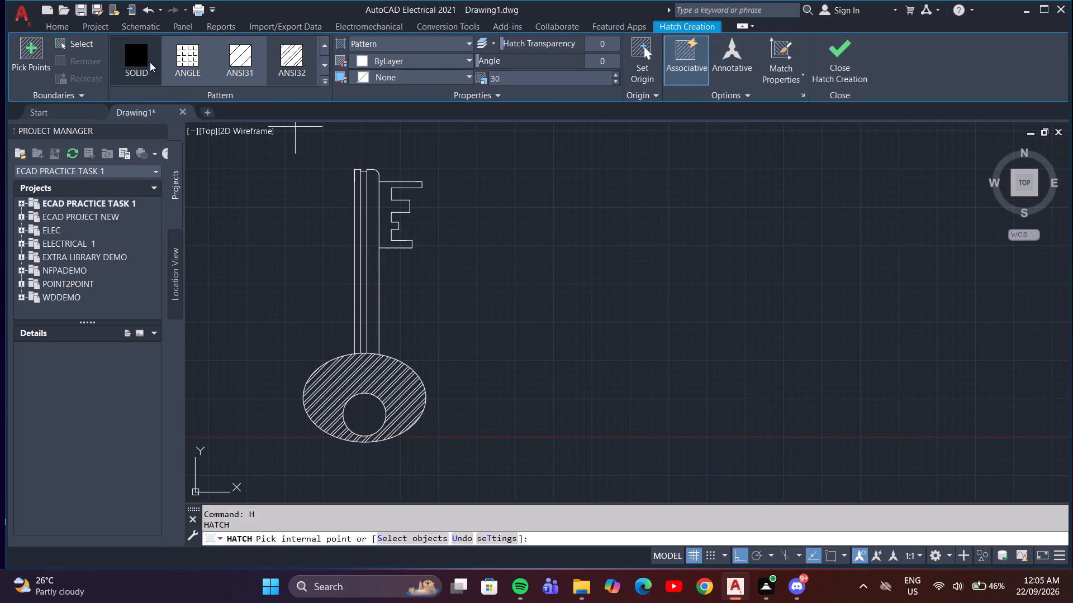
click(139, 61)
click(460, 56)
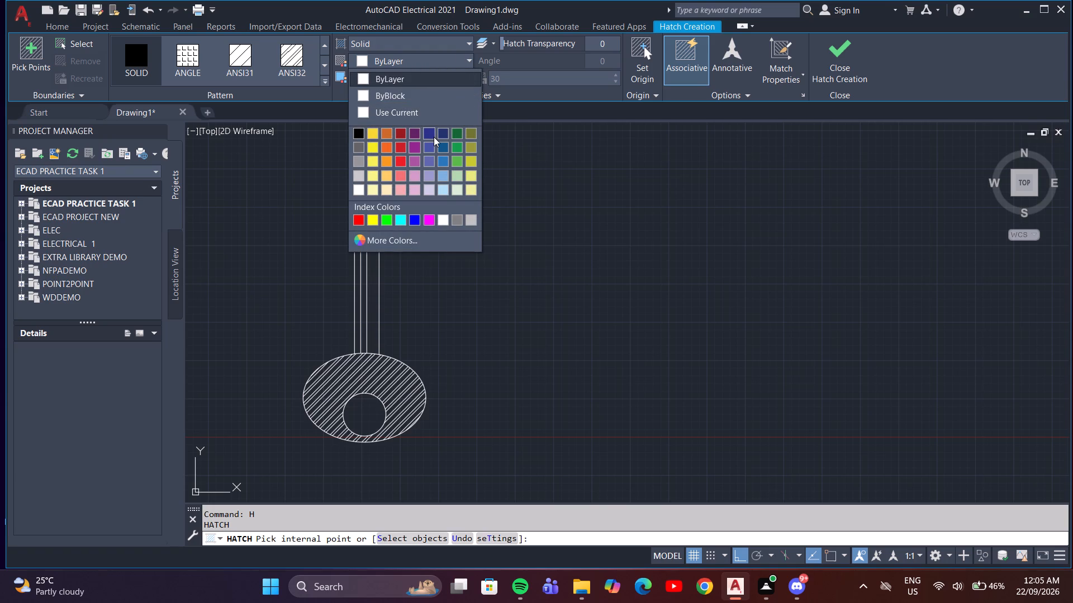
click(359, 155)
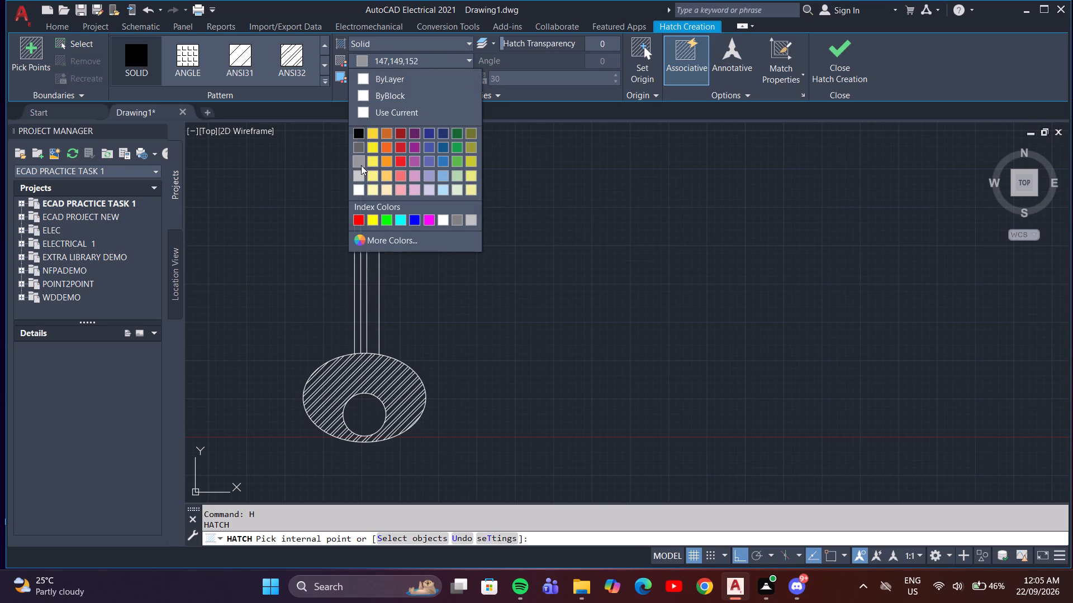
click(364, 250)
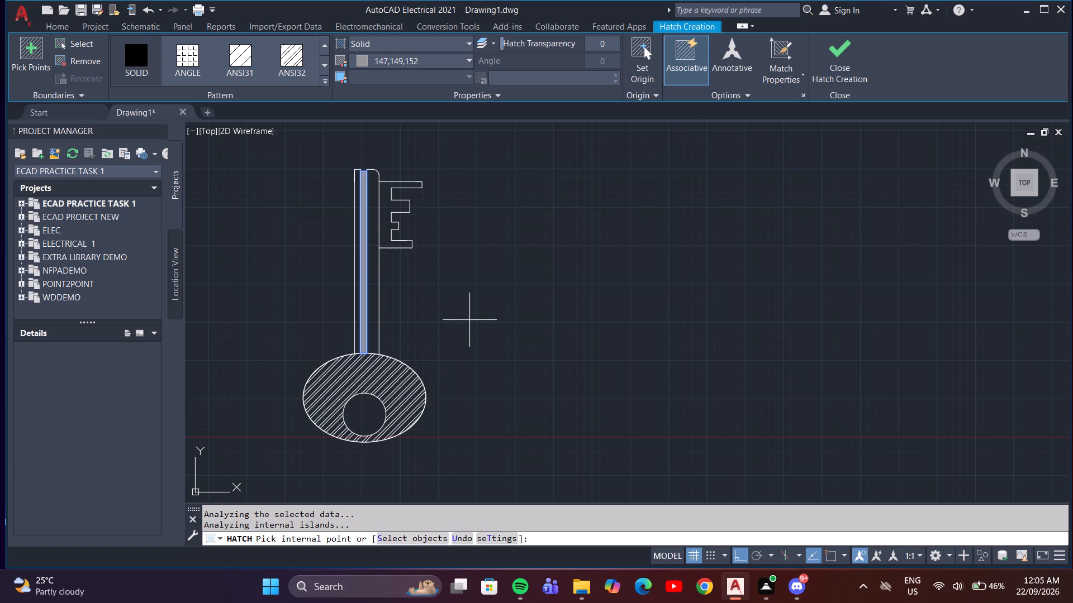
click(843, 59)
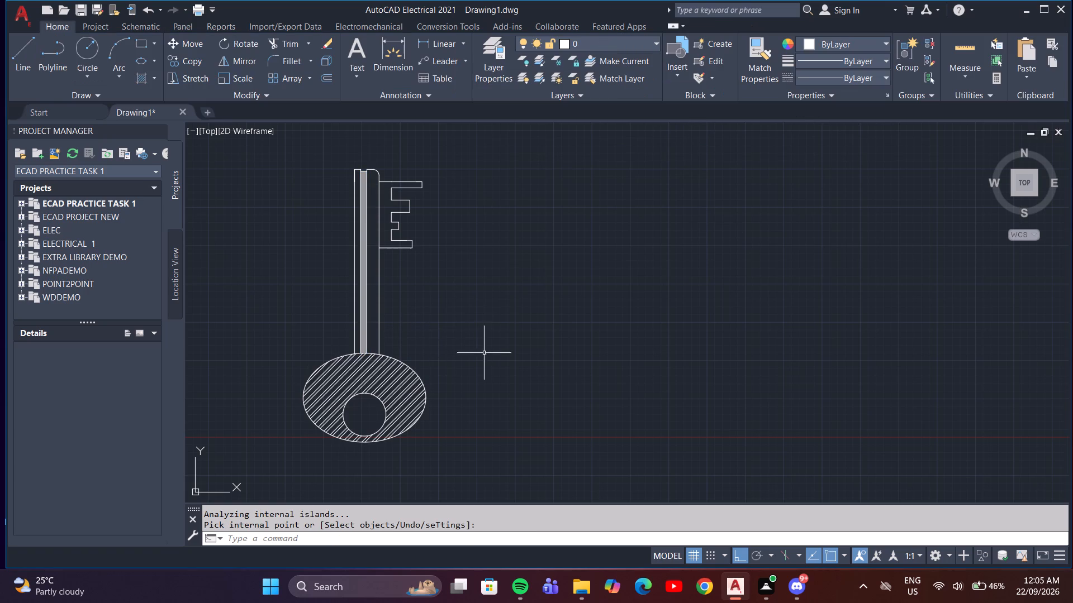
Start a solid hatch in light grey 199,200,202 covering the two shaft strips on either side of the central strip.
middle_drag(488, 352, 673, 353)
middle_drag(697, 364, 701, 366)
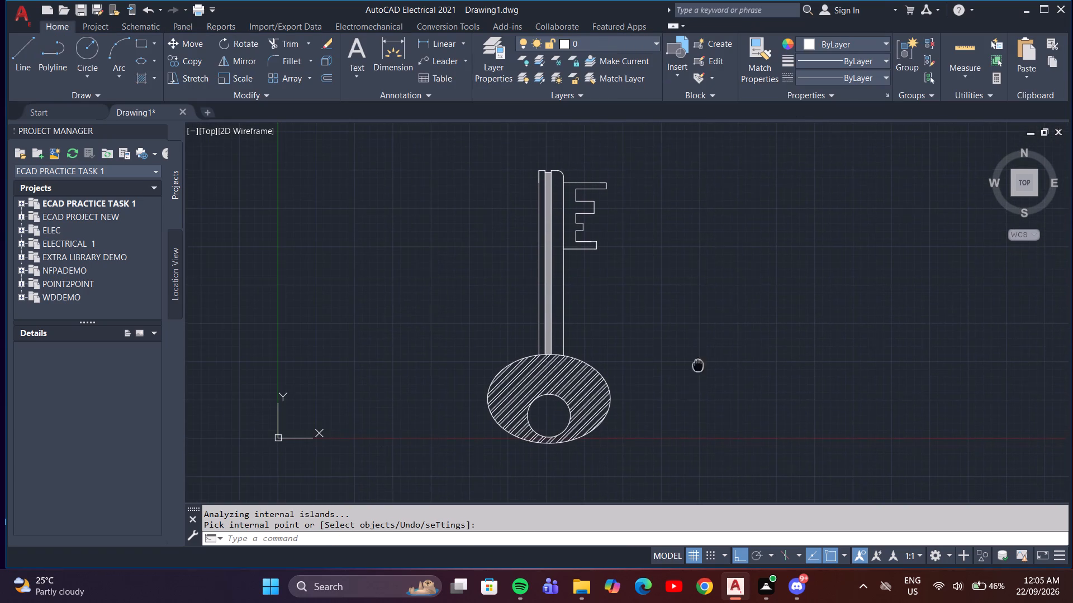
middle_drag(701, 366, 724, 369)
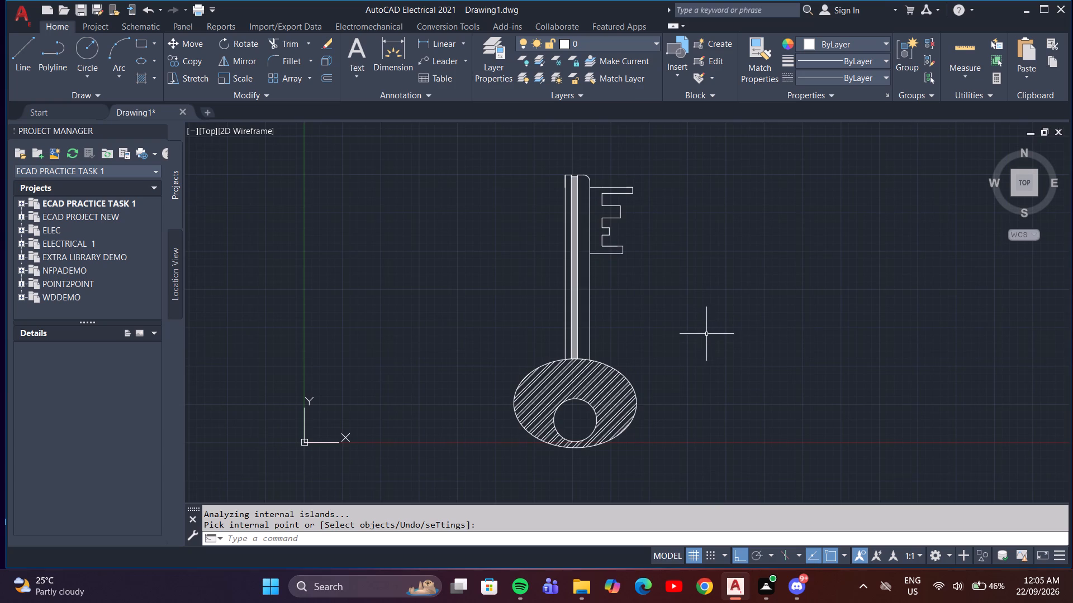
middle_drag(706, 336, 694, 313)
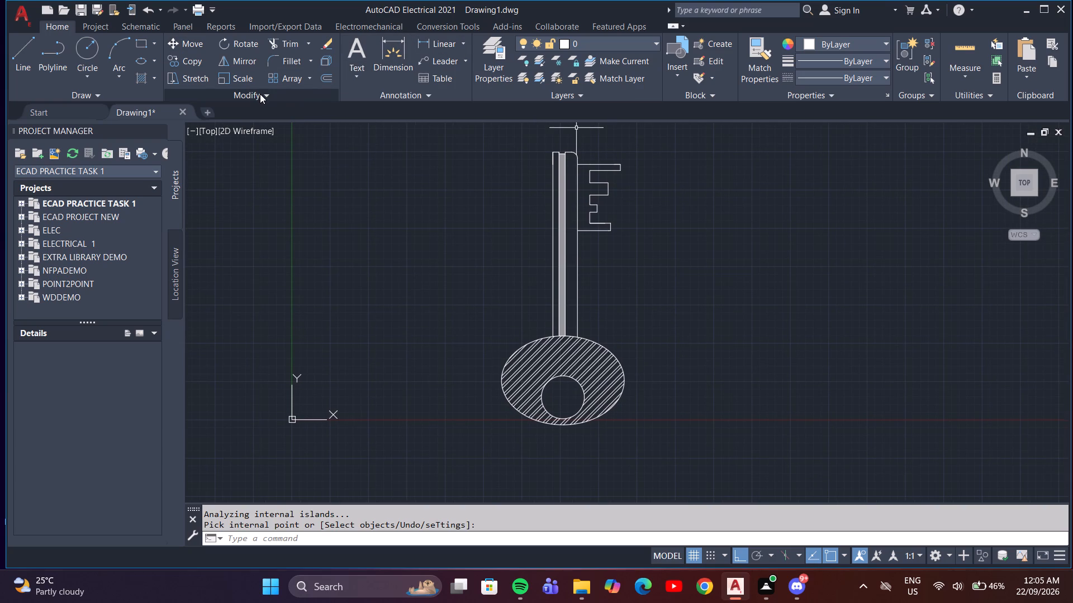
click(159, 78)
click(151, 78)
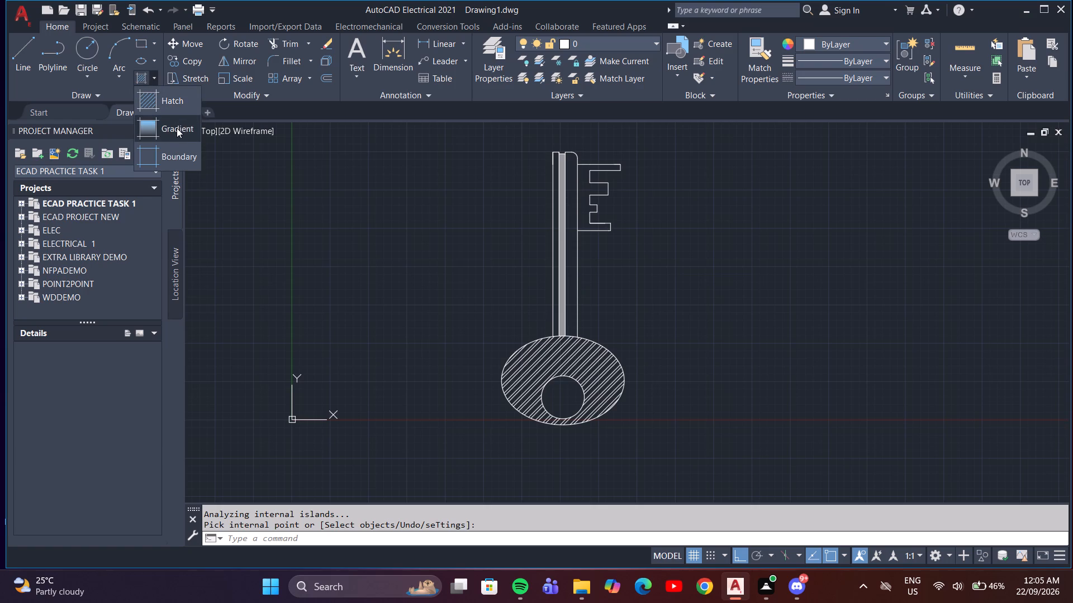
click(178, 101)
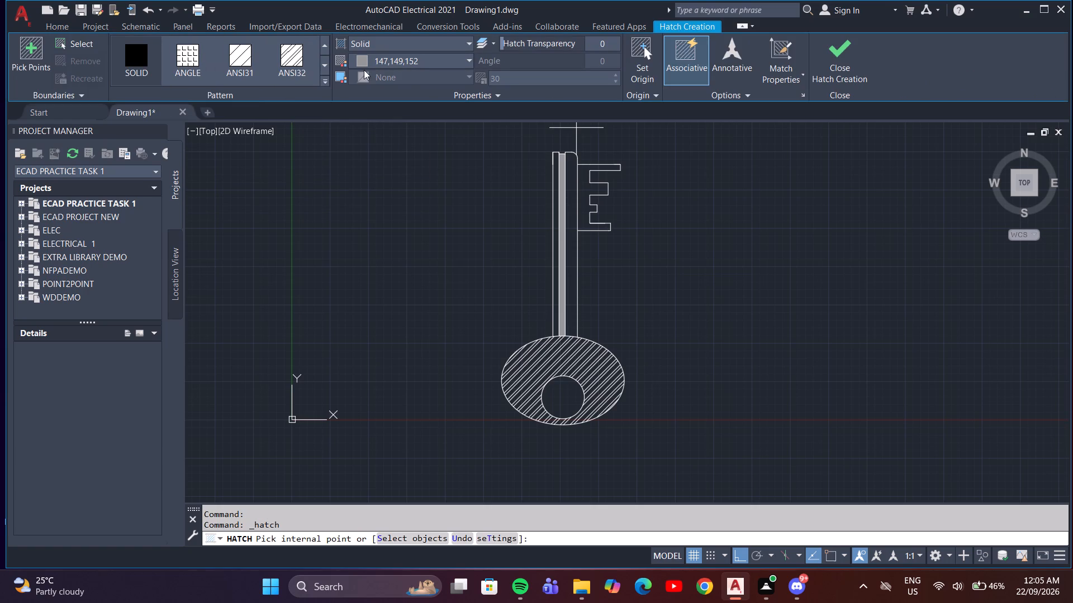
click(417, 63)
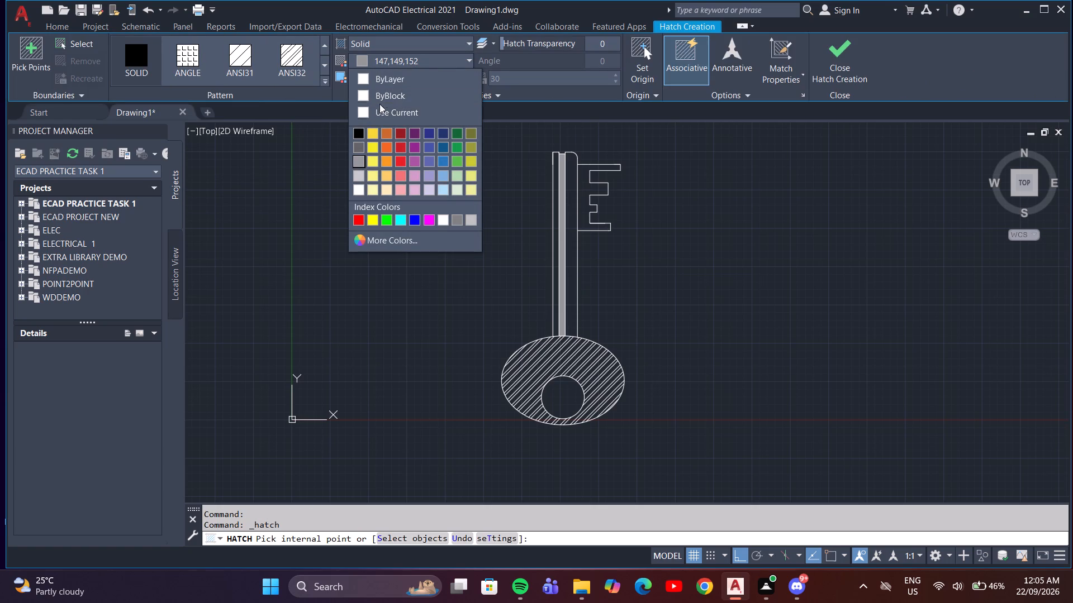
click(356, 160)
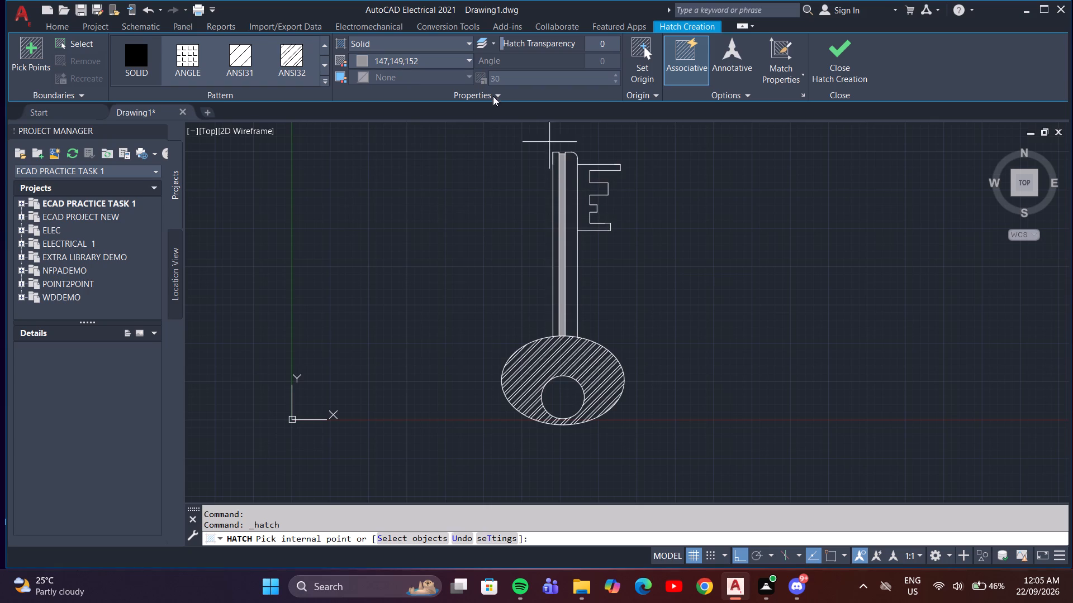
click(414, 64)
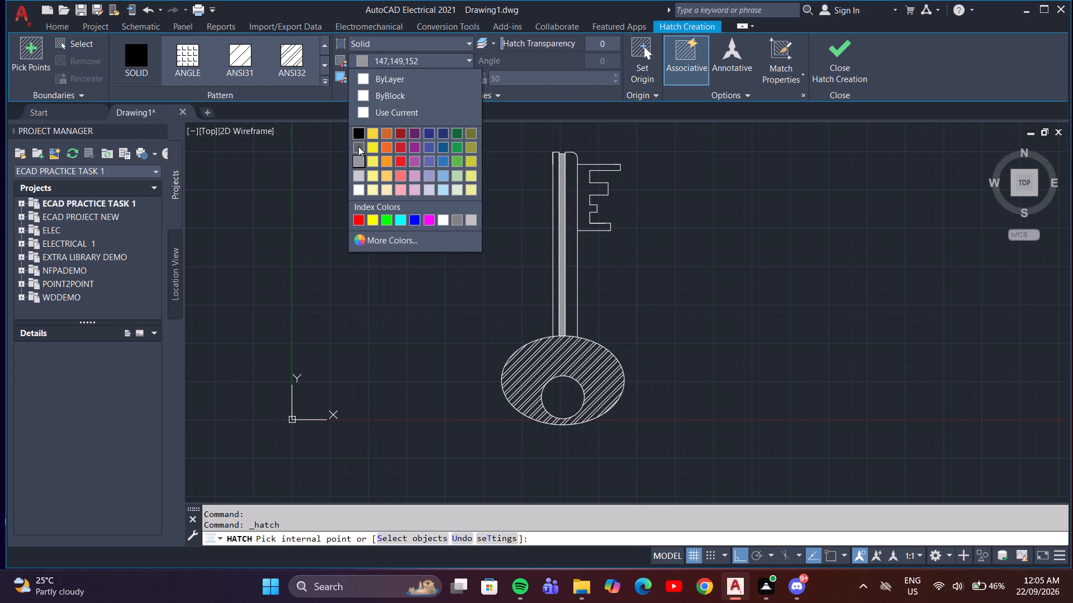
click(355, 178)
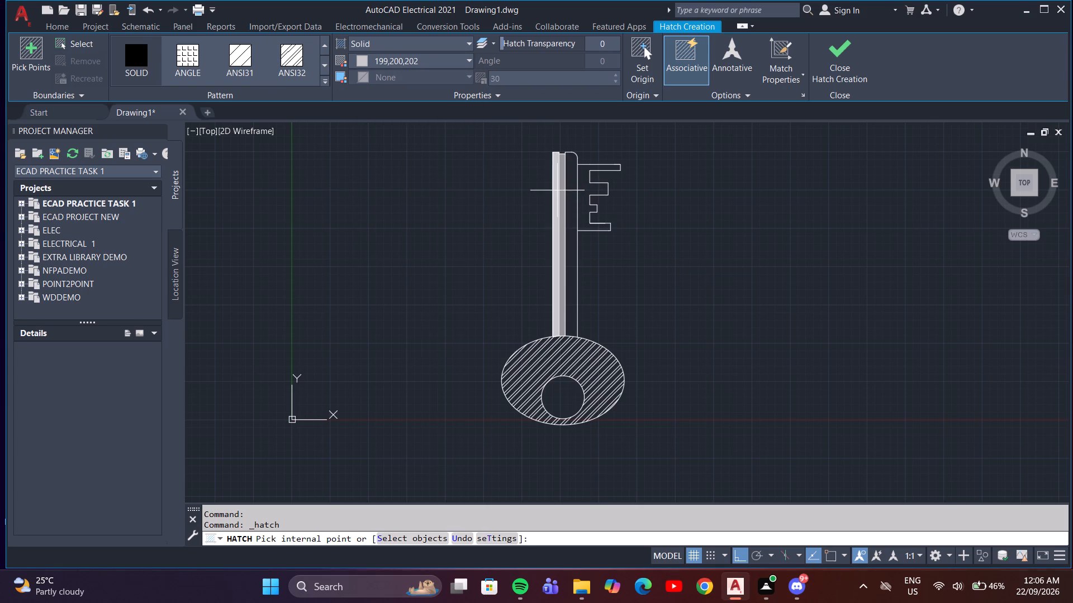
click(557, 190)
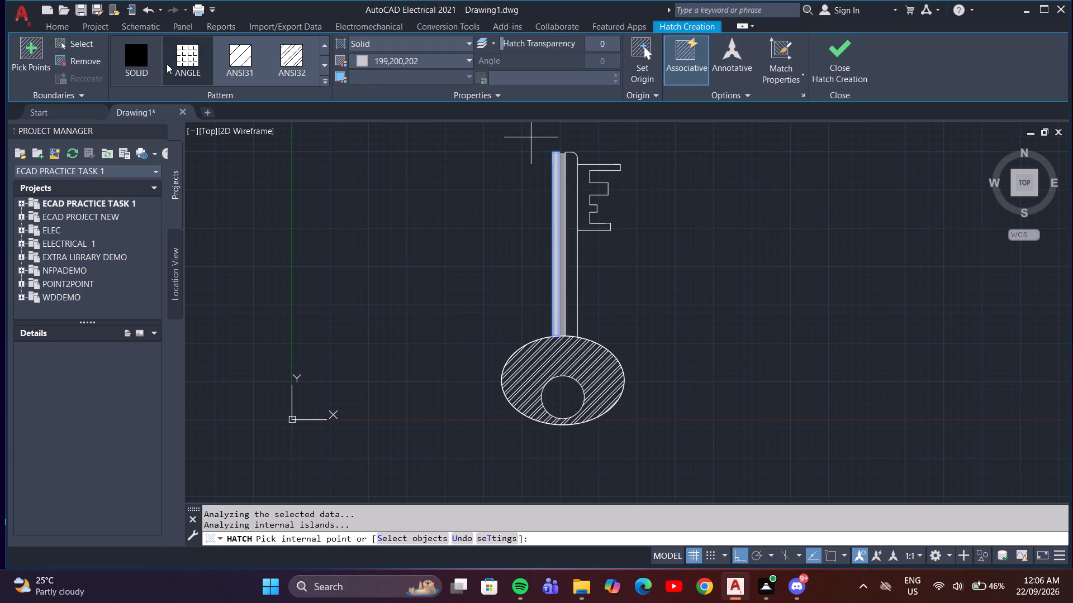
click(375, 64)
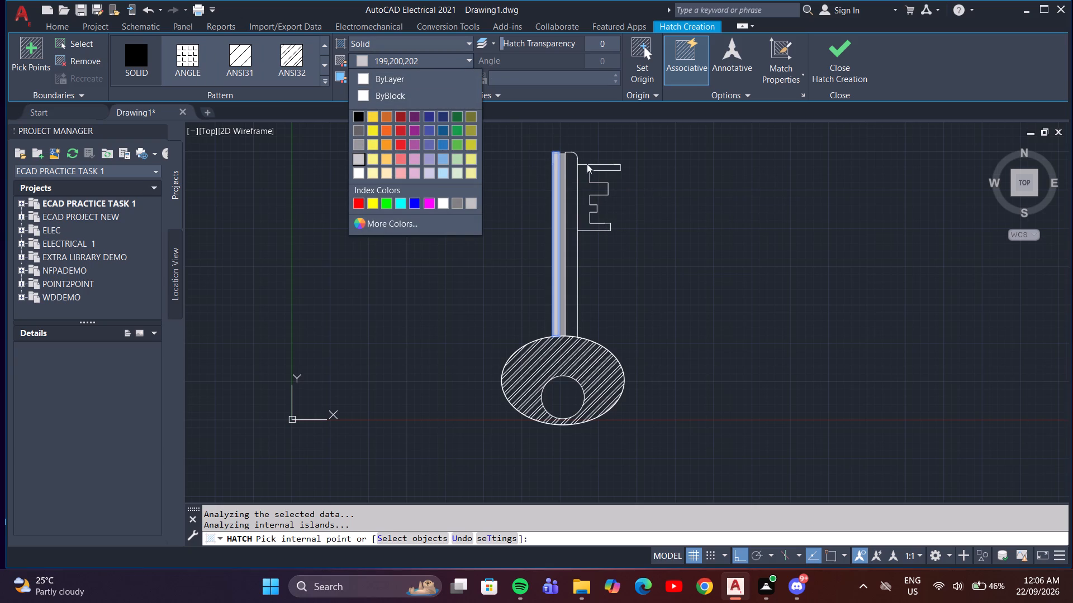
click(573, 170)
click(573, 170)
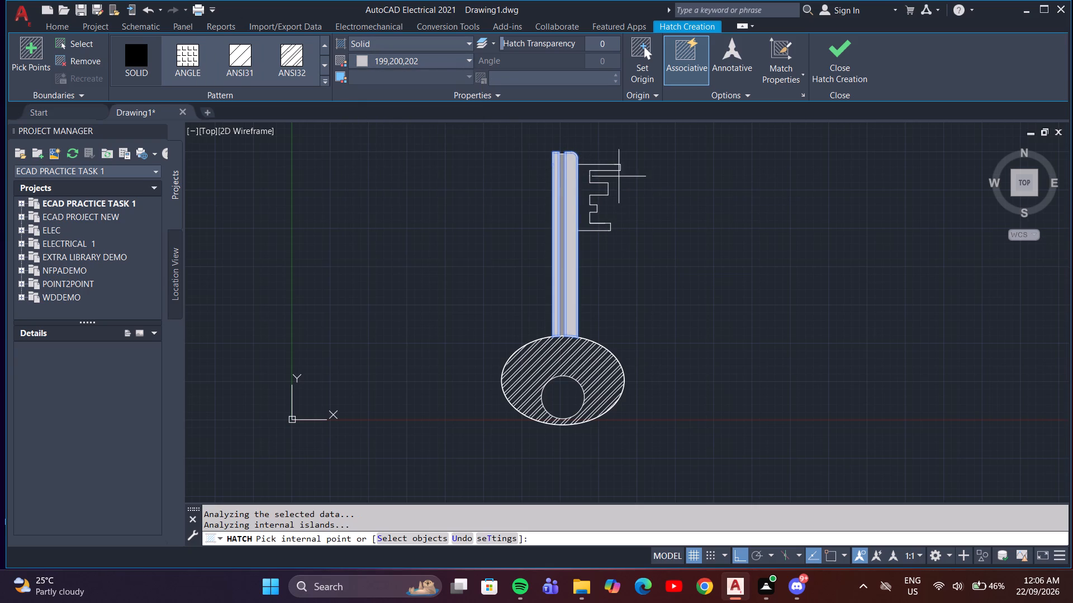
Change the current solid hatch colour to dark grey 99,100,102, add the stepped teeth area, and finish the hatch.
click(462, 62)
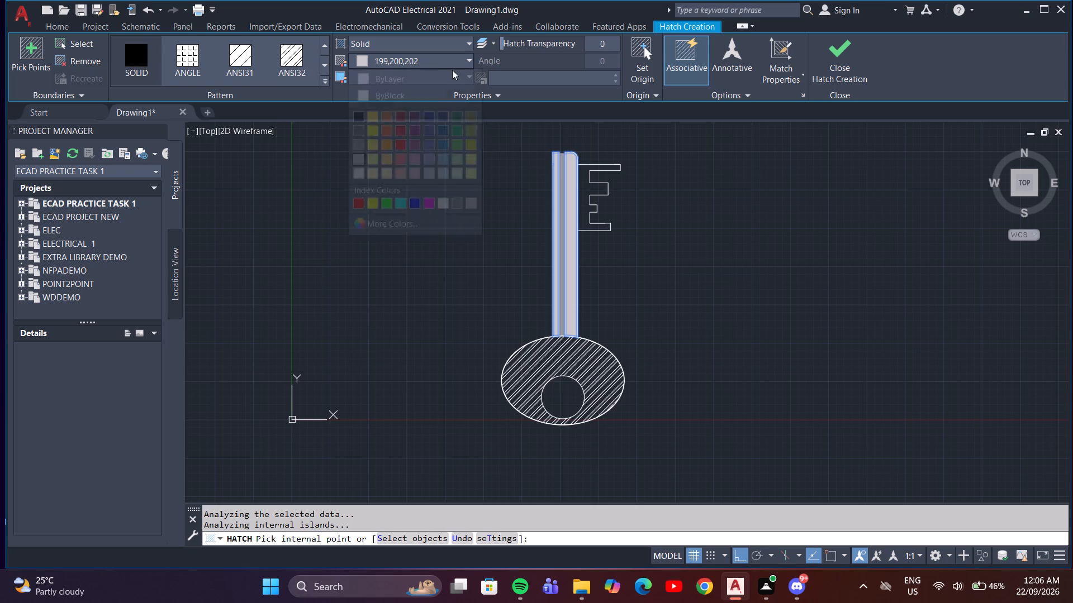
click(360, 128)
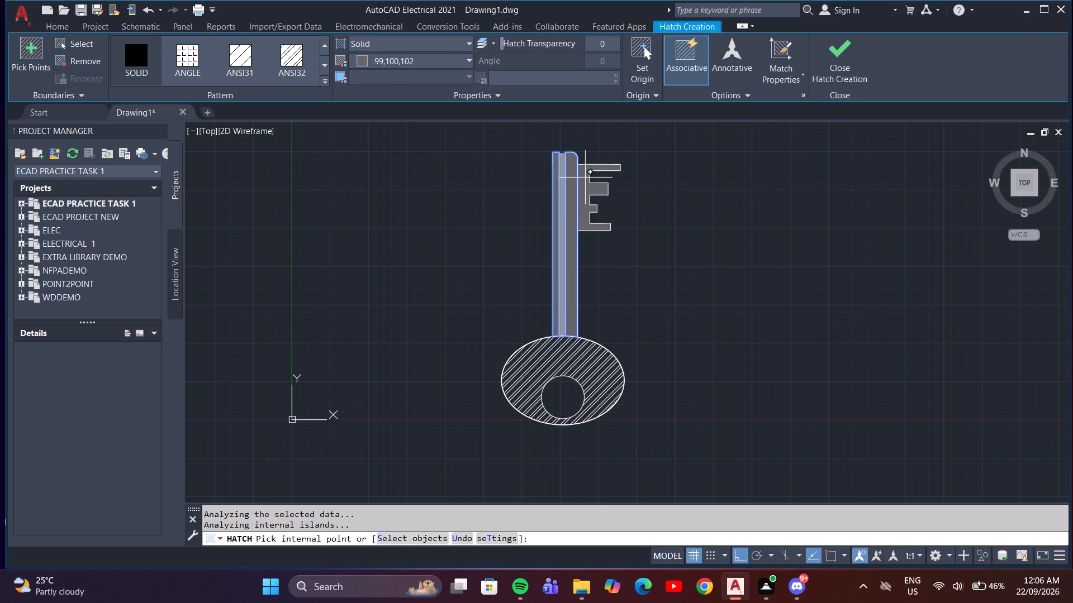
click(585, 178)
scroll(668, 178, down, 1)
key(Escape)
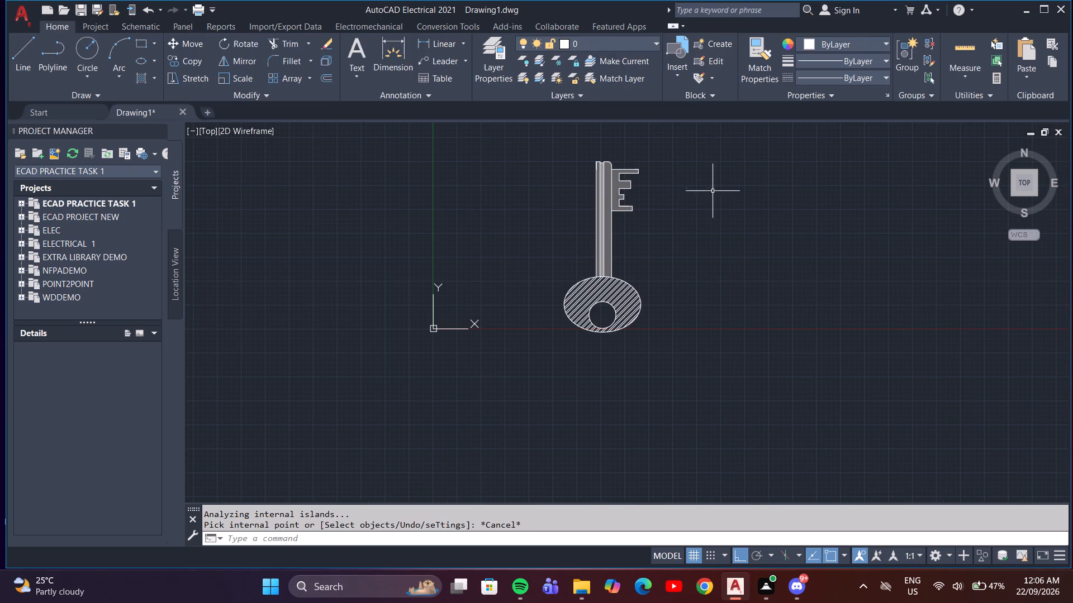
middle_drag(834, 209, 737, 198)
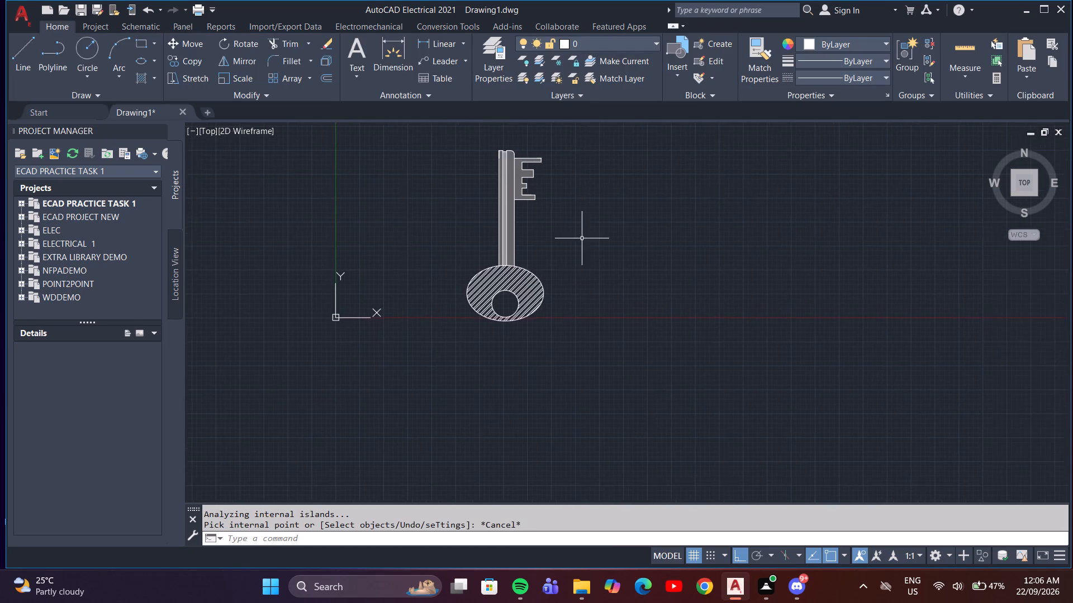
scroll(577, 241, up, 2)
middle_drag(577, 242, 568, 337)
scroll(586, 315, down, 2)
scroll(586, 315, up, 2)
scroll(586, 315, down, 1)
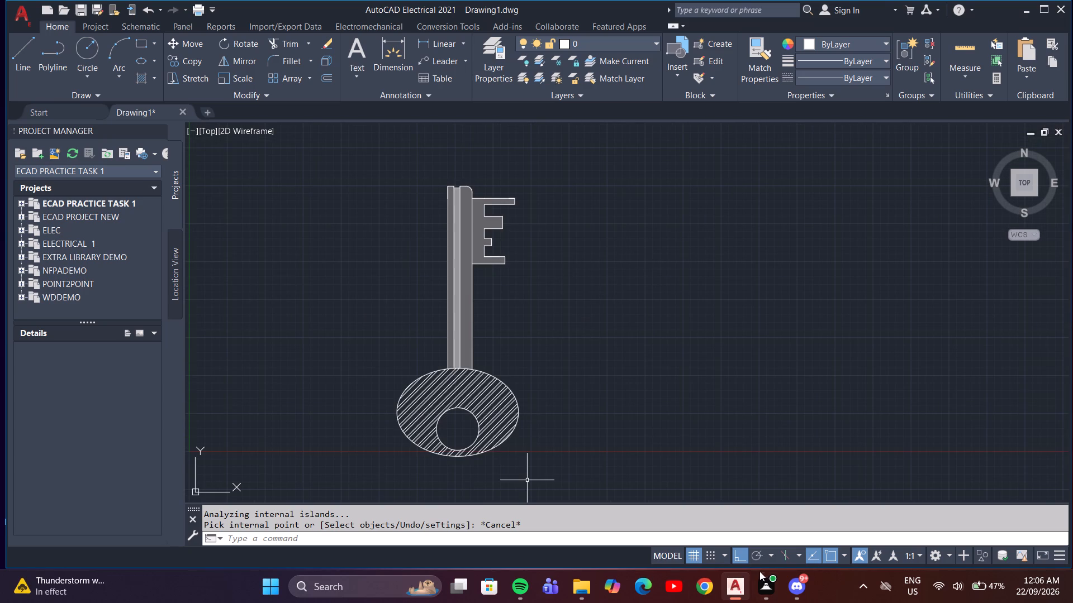
Start saving the drawing and choose the AUO CAD DWG FILES folder inside AUTO CAD DRAWINGS on New Volume (D:).
key(ctrl+s)
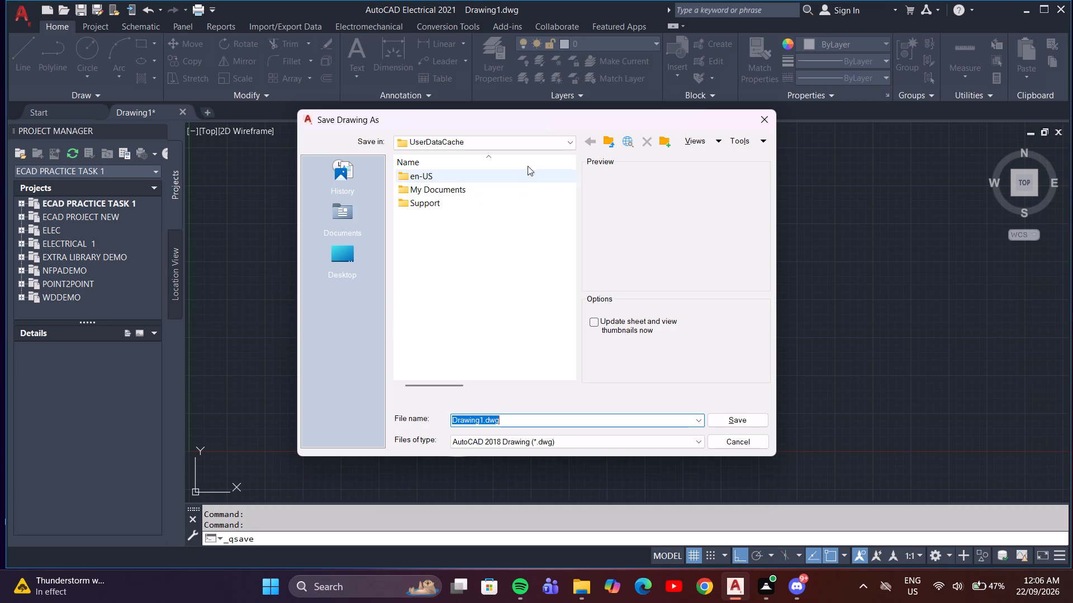
click(523, 141)
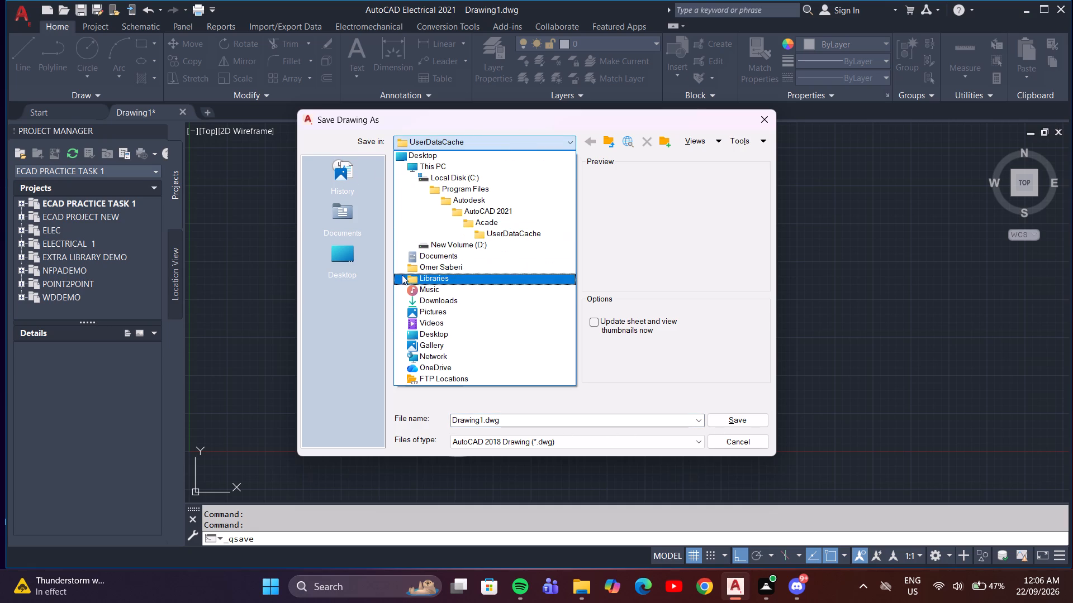
click(427, 245)
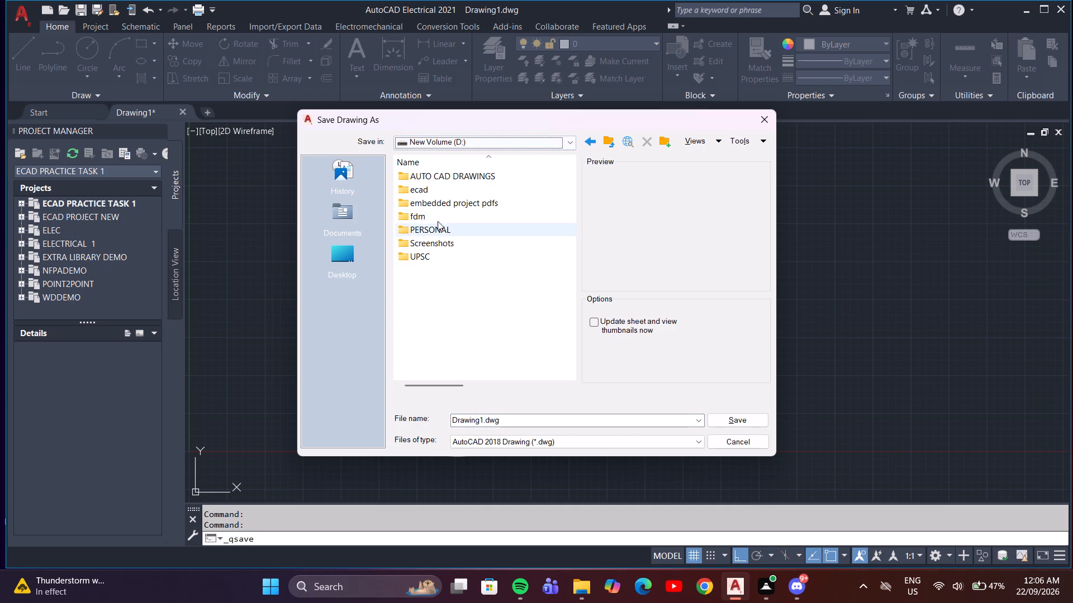
double_click(435, 176)
double_click(431, 181)
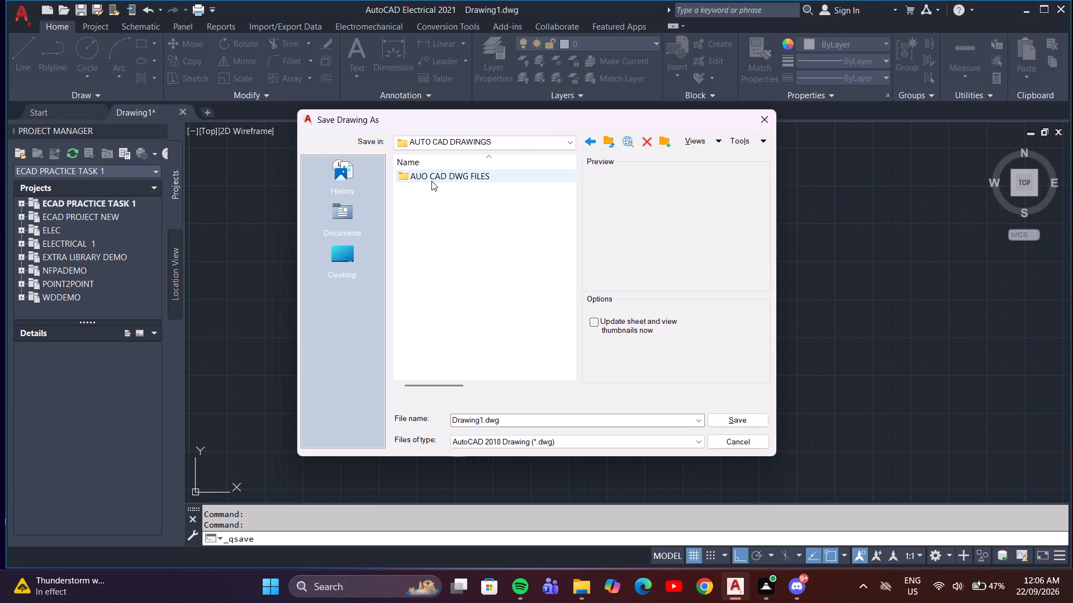
Clear the default drawing name from the file name, keeping the .dwg extension.
click(482, 418)
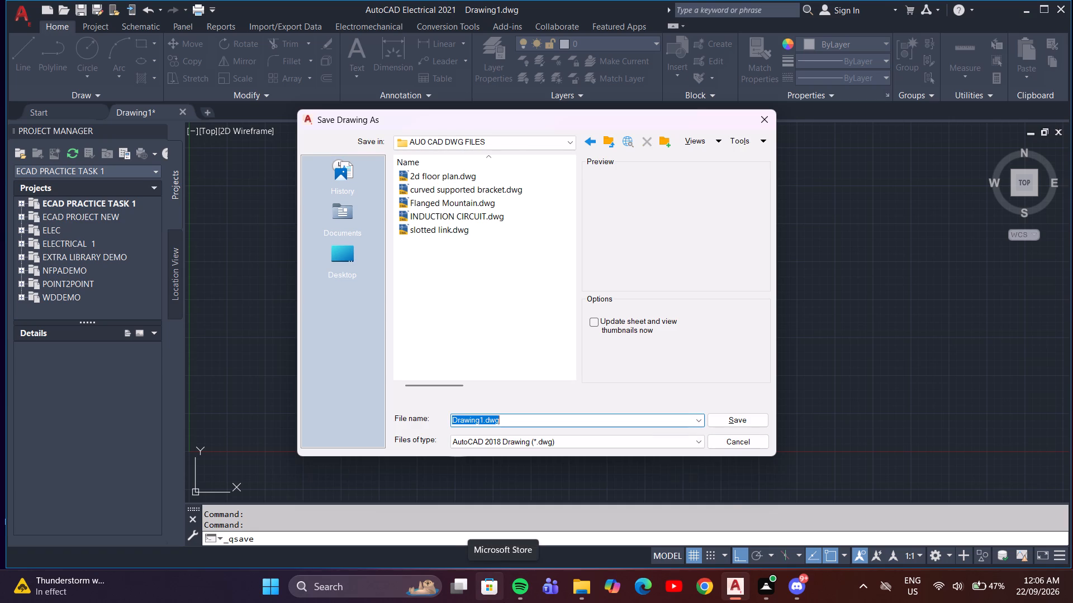
click(482, 413)
click(485, 420)
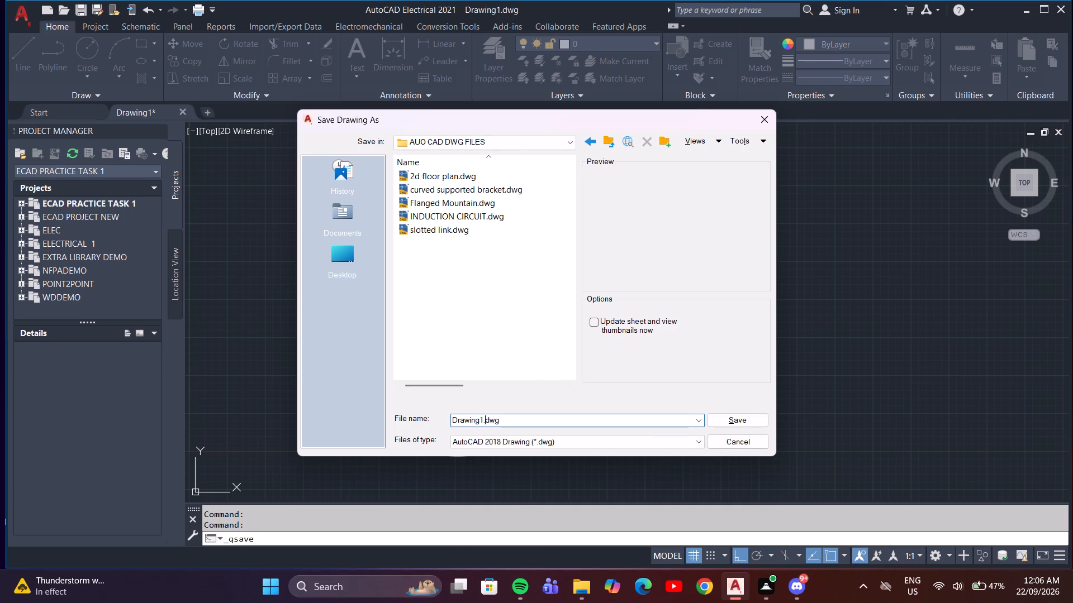
key(Left)
key(Left)
key(Right)
key(BackSpace)
key(BackSpace)
key(BackSpace)
key(BackSpace)
key(BackSpace)
key(BackSpace)
key(BackSpace)
key(BackSpace)
key(BackSpace)
key(BackSpace)
key(BackSpace)
key(BackSpace)
key(BackSpace)
key(BackSpace)
key(BackSpace)
key(BackSpace)
key(BackSpace)
key(BackSpace)
key(BackSpace)
key(BackSpace)
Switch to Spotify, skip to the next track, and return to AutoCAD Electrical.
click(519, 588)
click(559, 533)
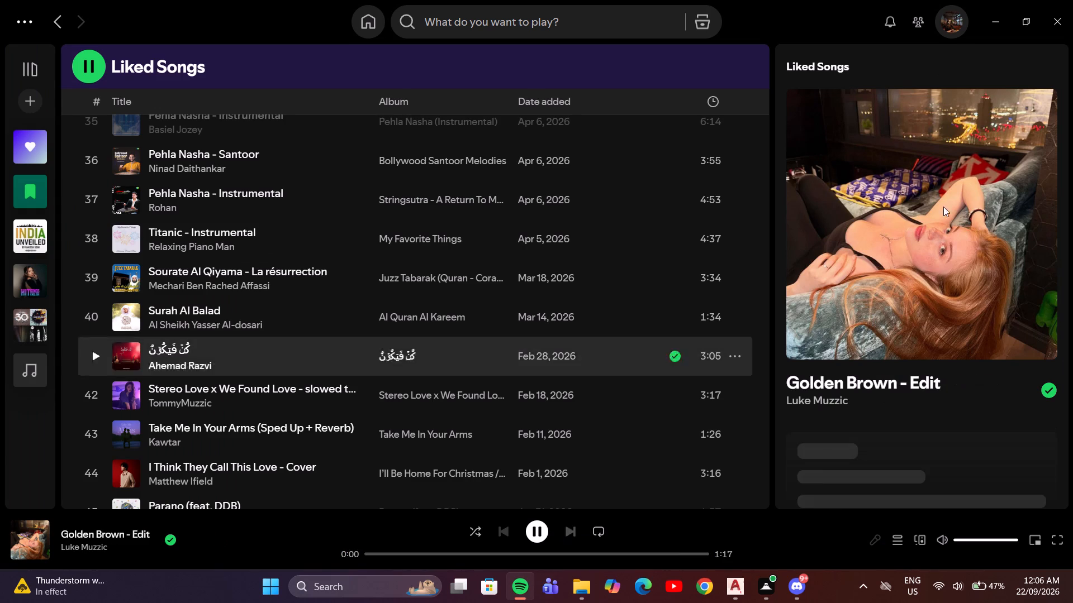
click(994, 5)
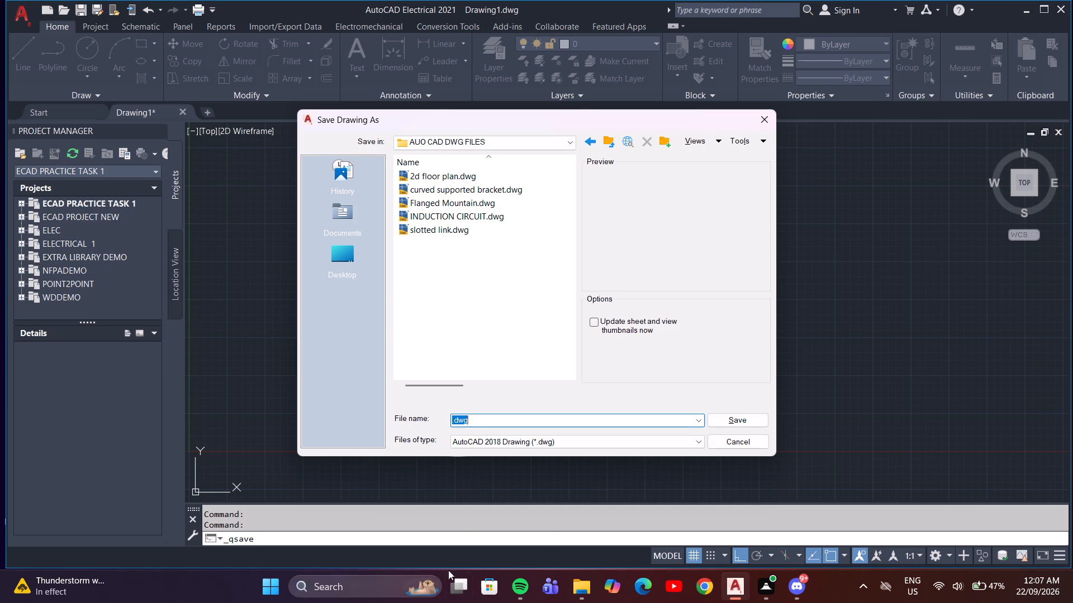
Name the drawing key.dwg and save it in the AUO CAD DWG FILES folder as an AutoCAD 2018 Drawing.
click(455, 418)
click(448, 421)
click(453, 420)
key(k)
key(e)
key(y)
click(742, 422)
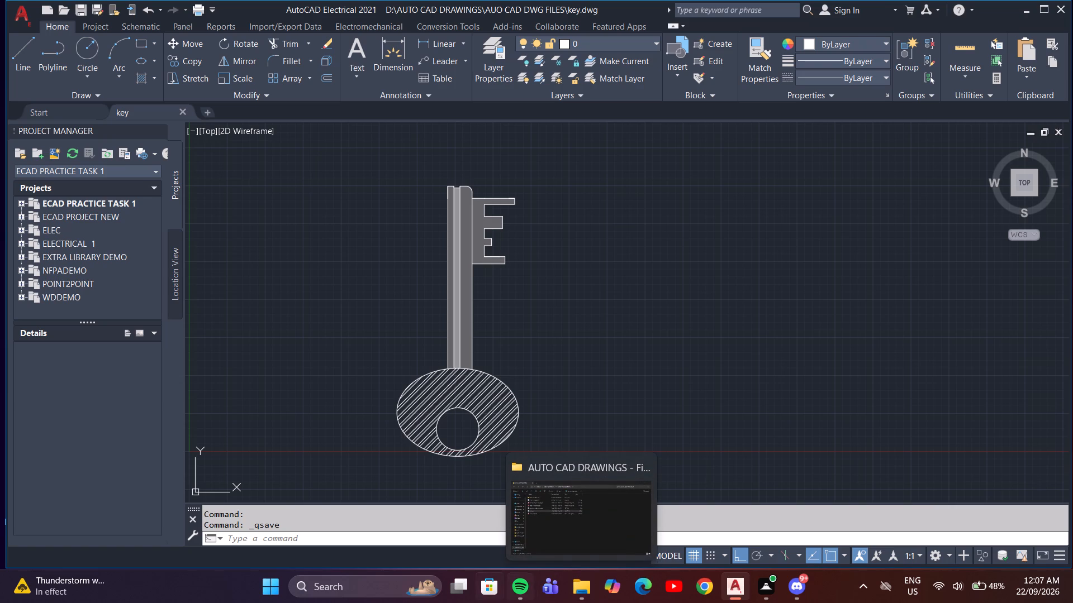
Switch to Spotify, pause and resume playback, lower the volume, and return to AutoCAD Electrical.
click(528, 594)
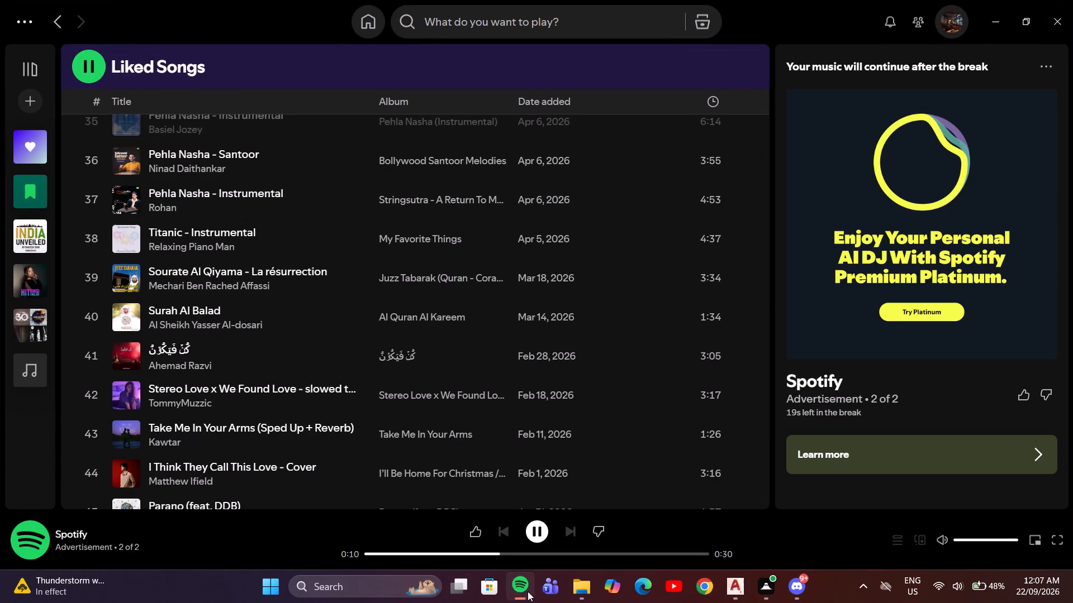
click(533, 532)
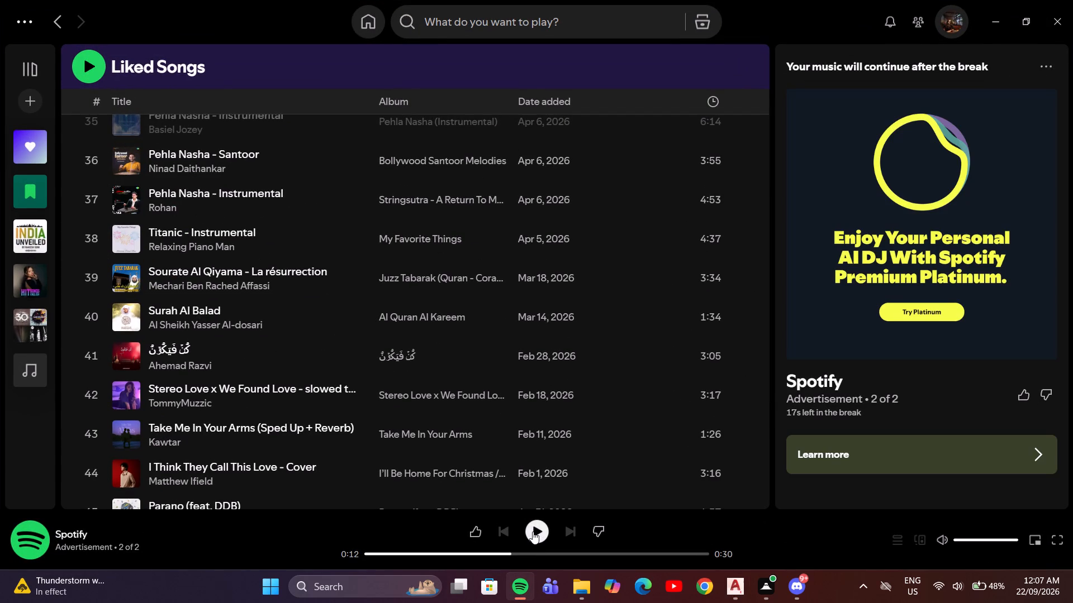
click(535, 534)
click(992, 541)
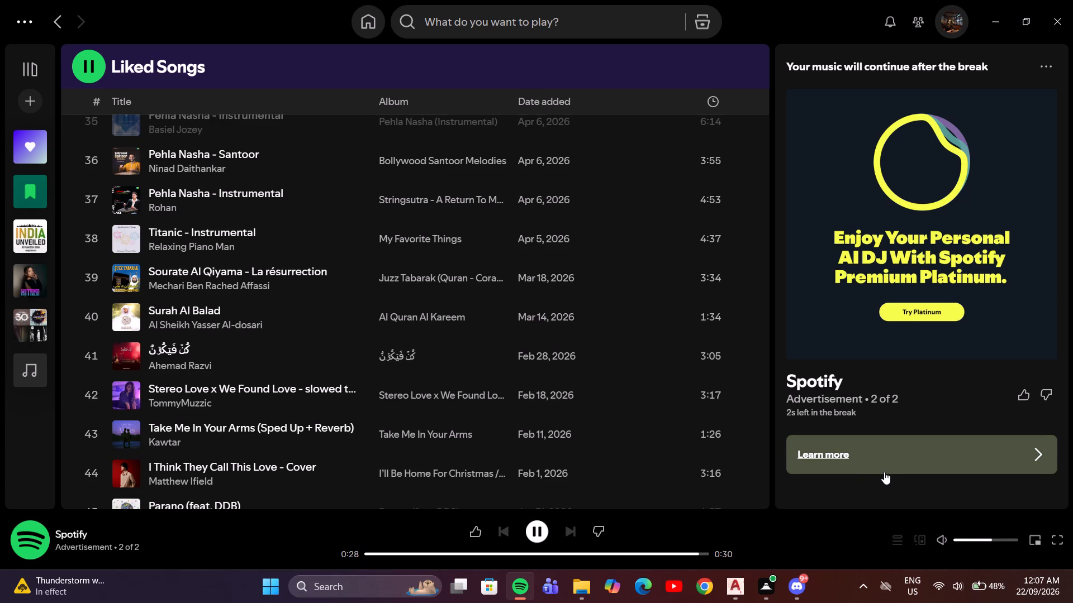
click(737, 595)
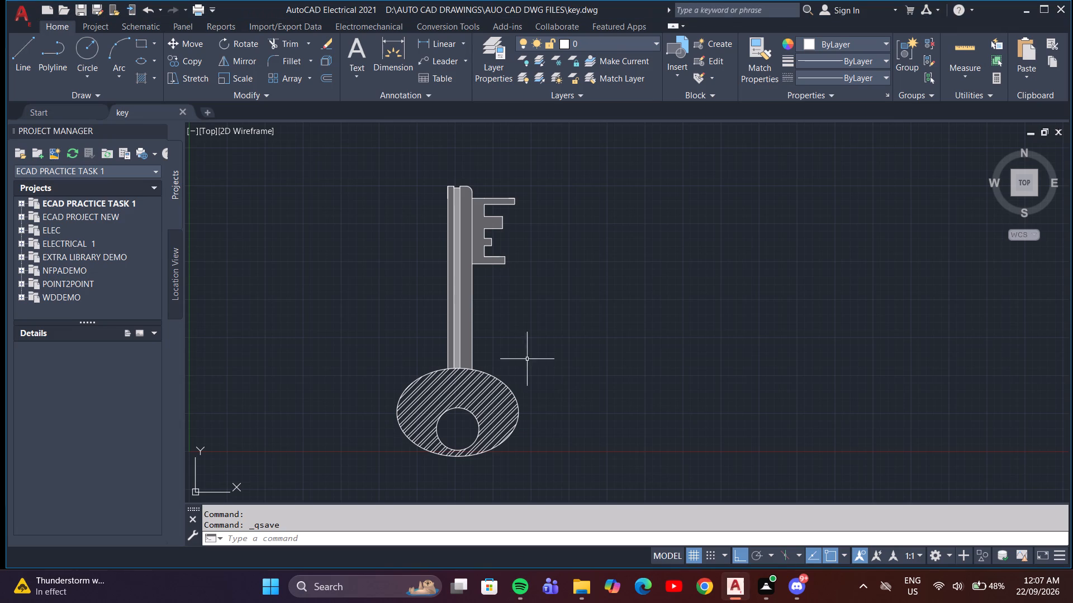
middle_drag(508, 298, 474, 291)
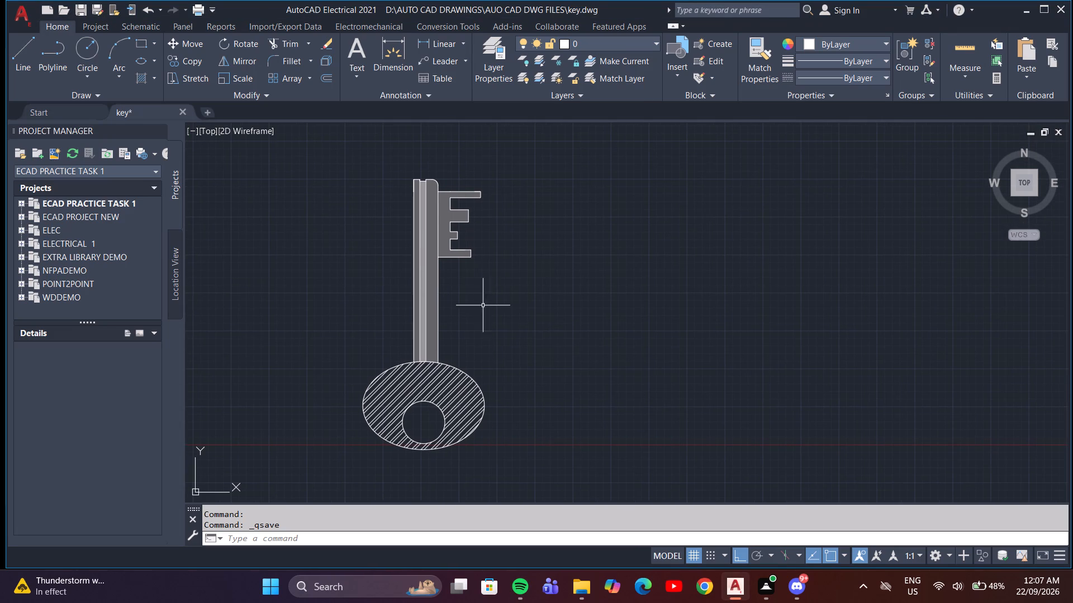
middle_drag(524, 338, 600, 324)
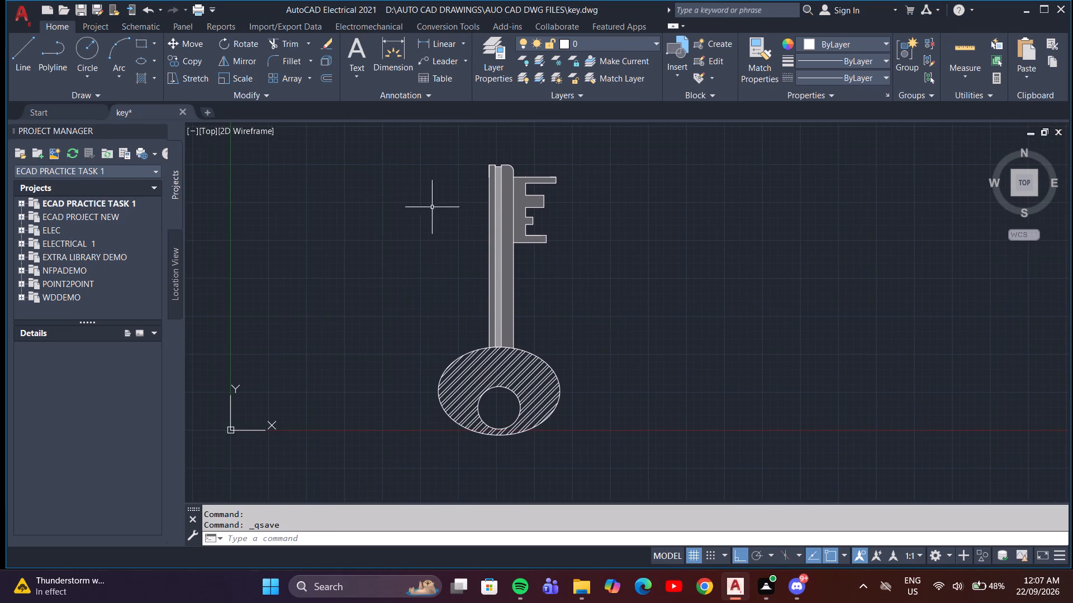
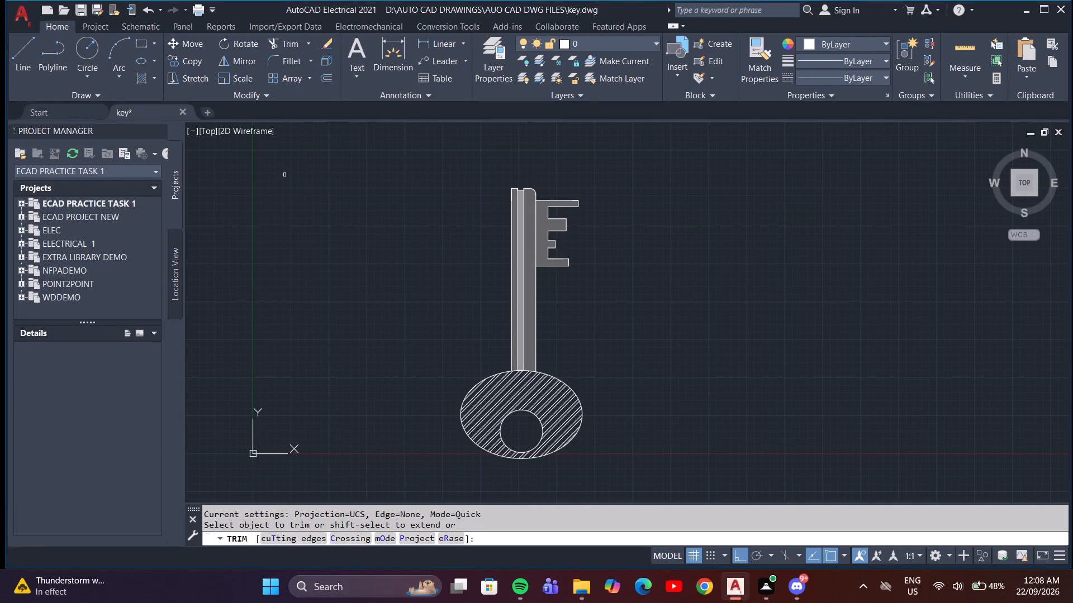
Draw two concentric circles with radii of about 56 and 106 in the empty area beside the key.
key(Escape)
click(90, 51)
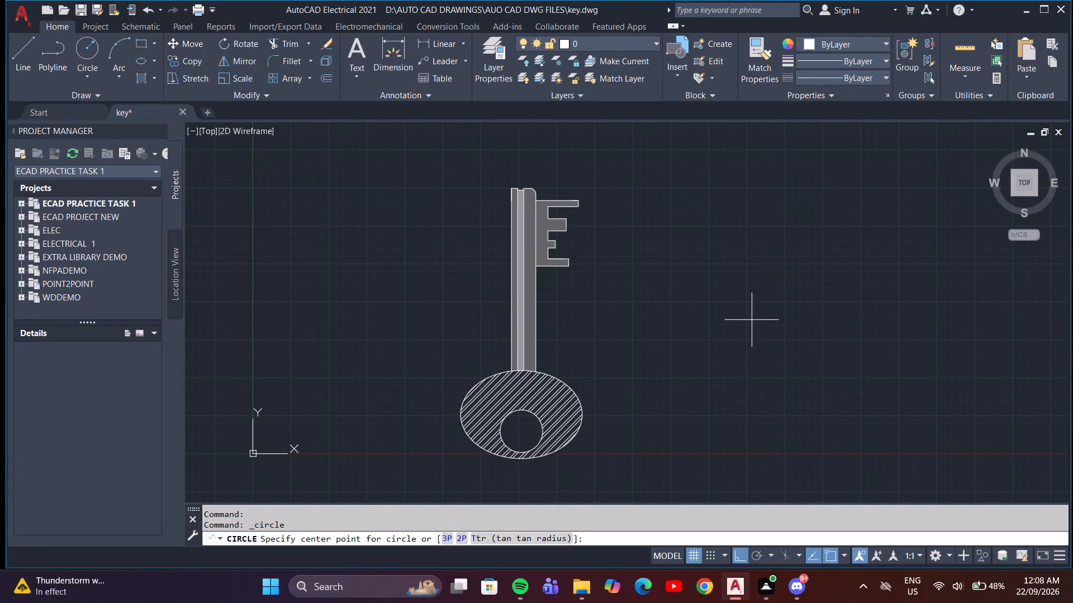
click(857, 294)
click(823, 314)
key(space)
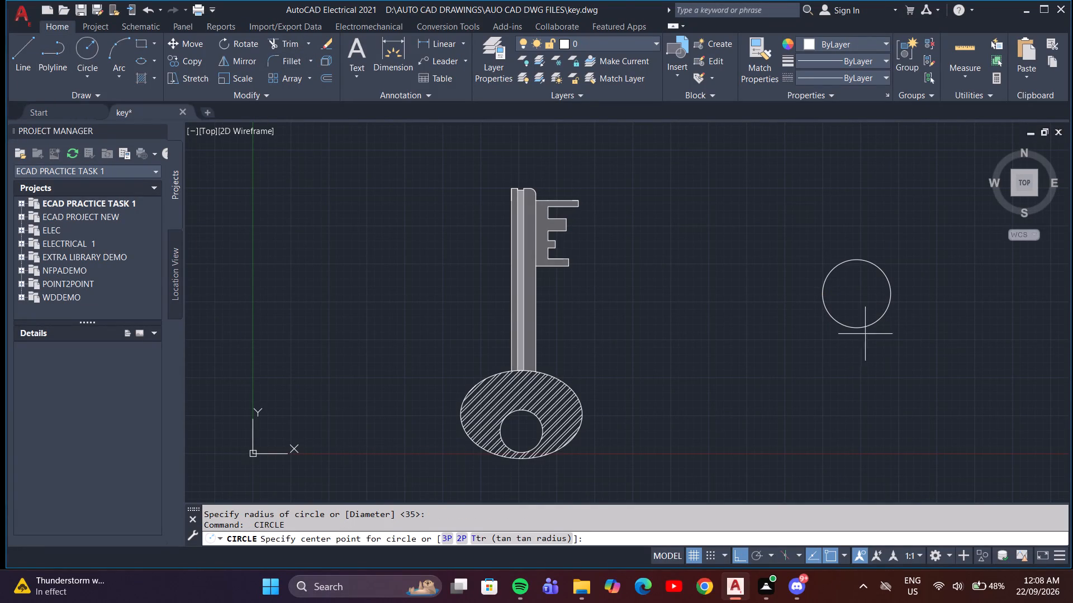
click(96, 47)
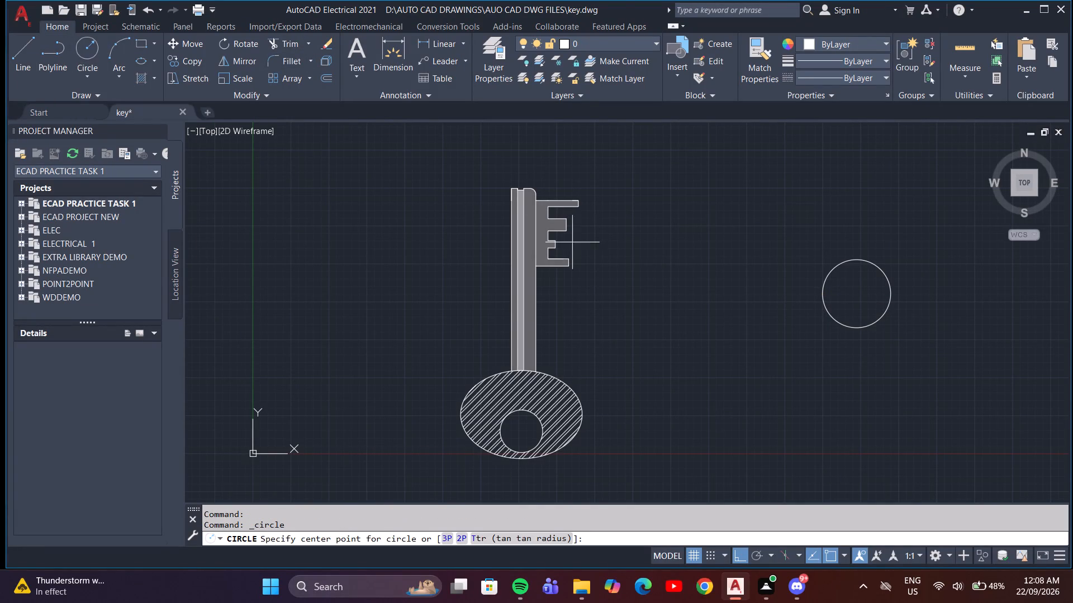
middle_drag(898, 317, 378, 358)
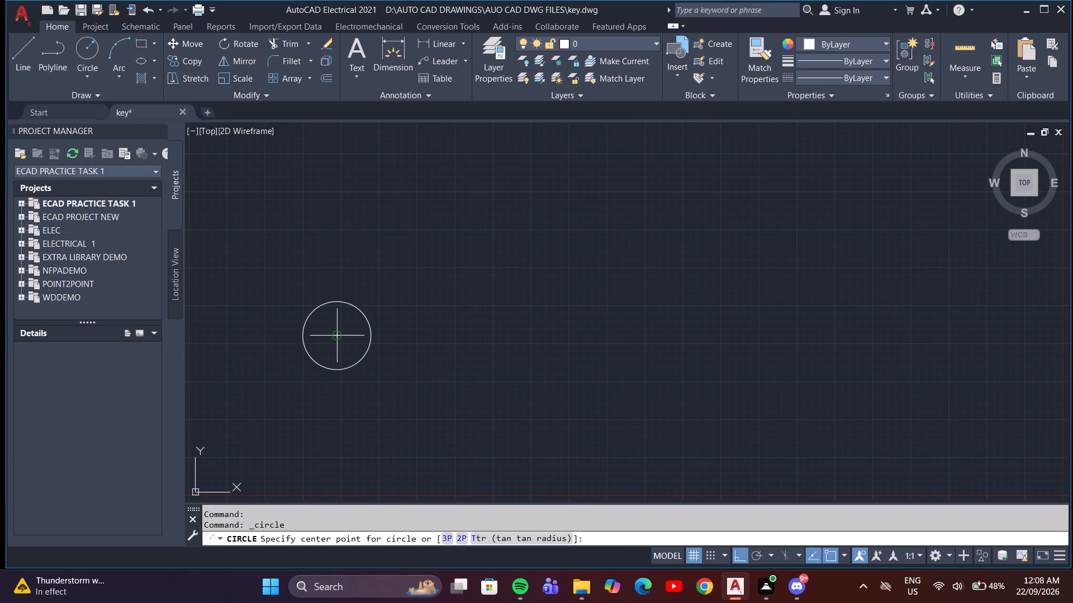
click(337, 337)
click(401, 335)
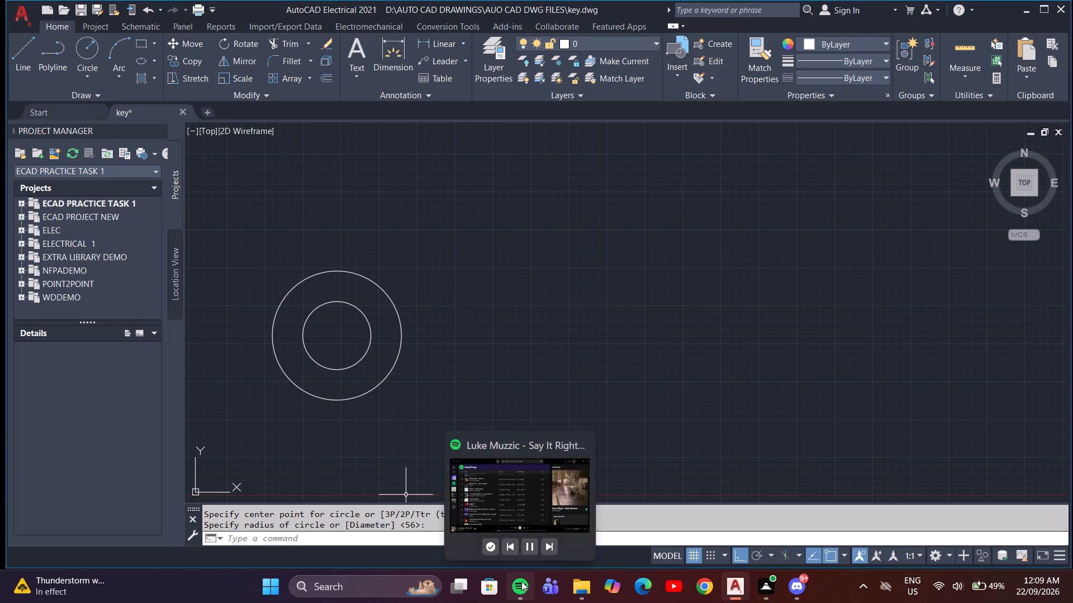
Switch to Spotify, raise the volume to maximum, and return to AutoCAD Electrical.
click(513, 509)
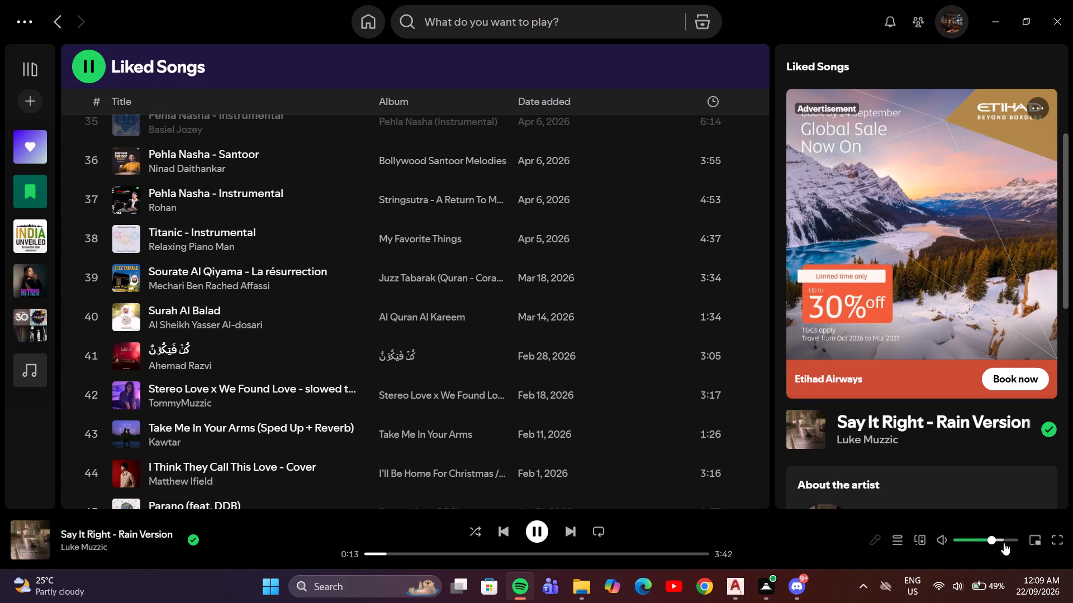
click(1004, 543)
click(1006, 539)
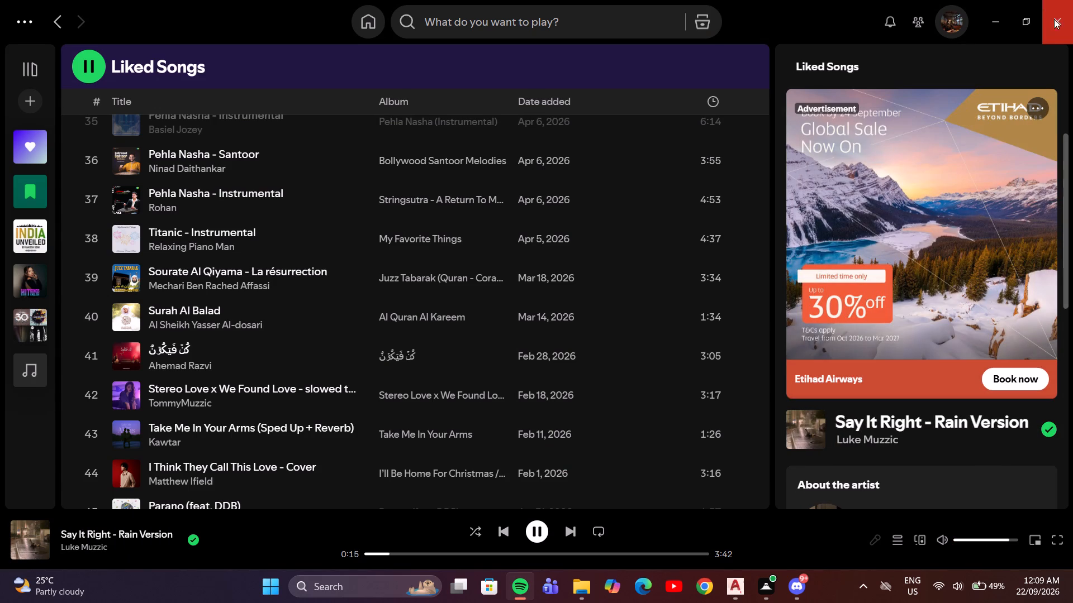
click(1006, 11)
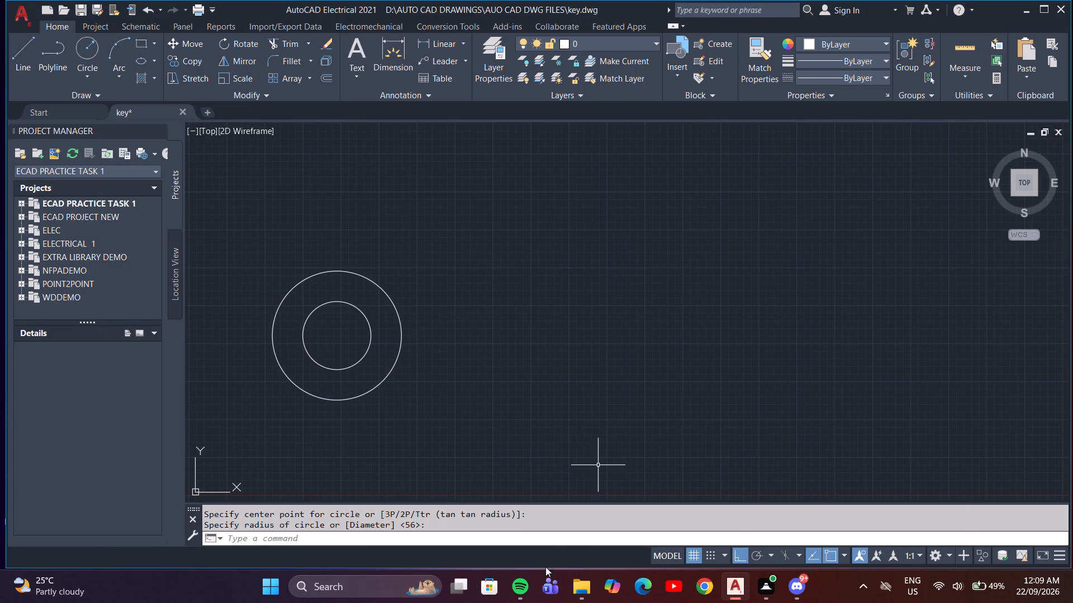
click(545, 547)
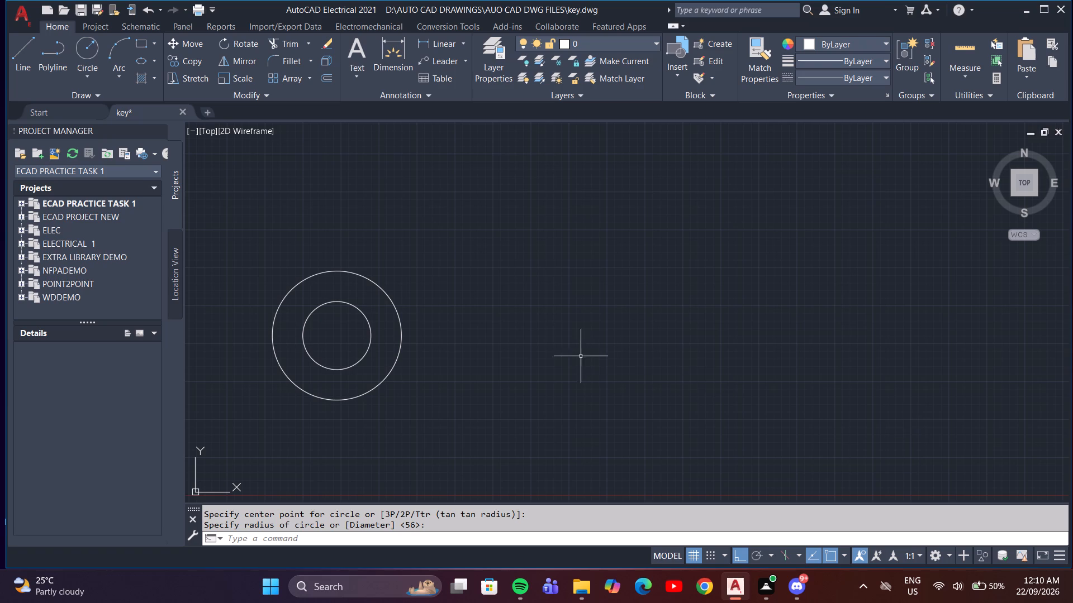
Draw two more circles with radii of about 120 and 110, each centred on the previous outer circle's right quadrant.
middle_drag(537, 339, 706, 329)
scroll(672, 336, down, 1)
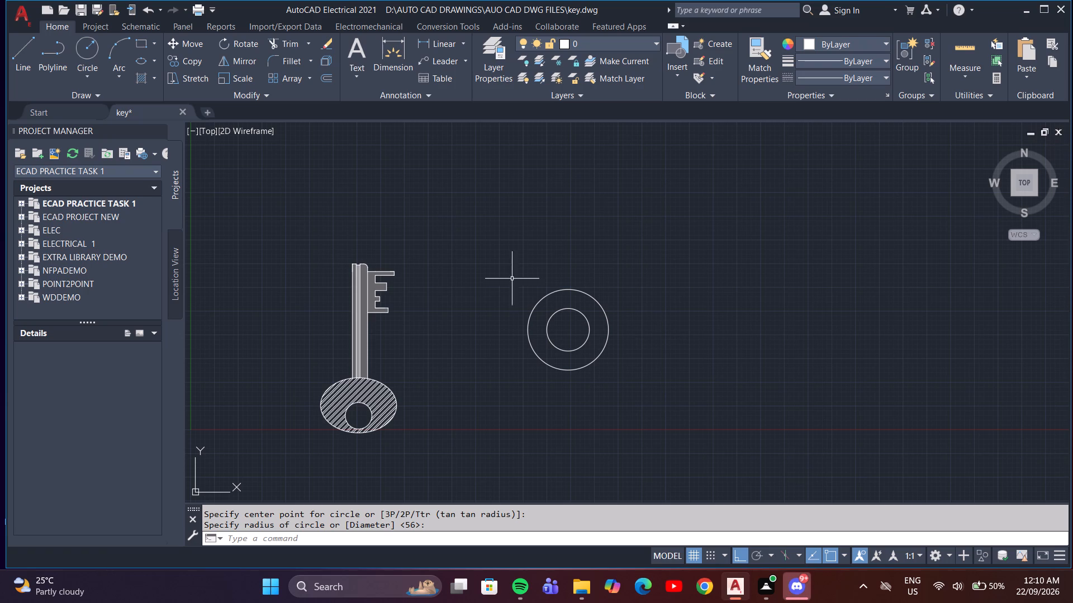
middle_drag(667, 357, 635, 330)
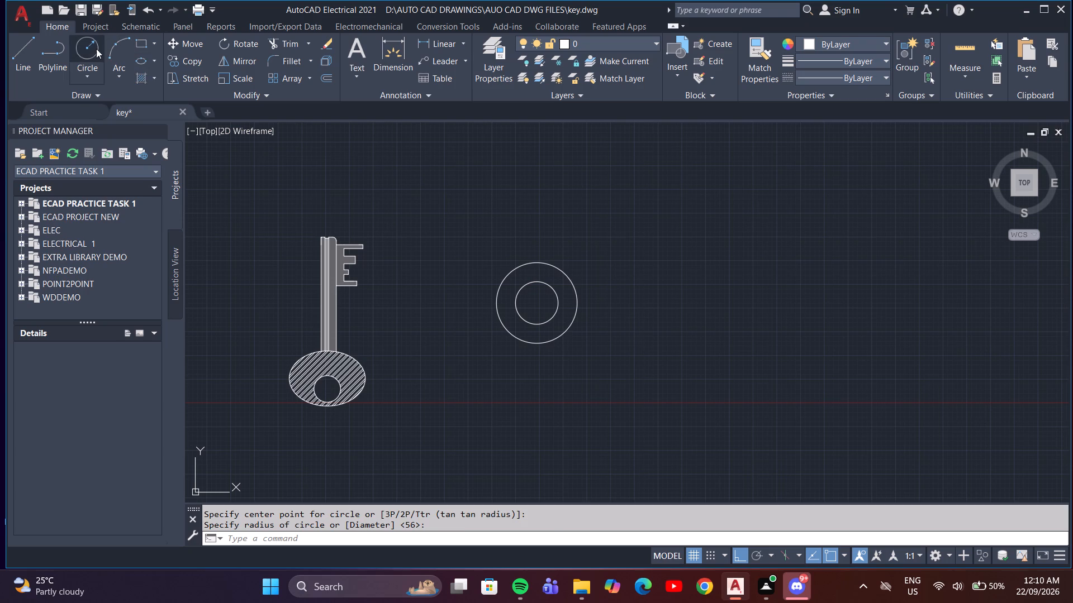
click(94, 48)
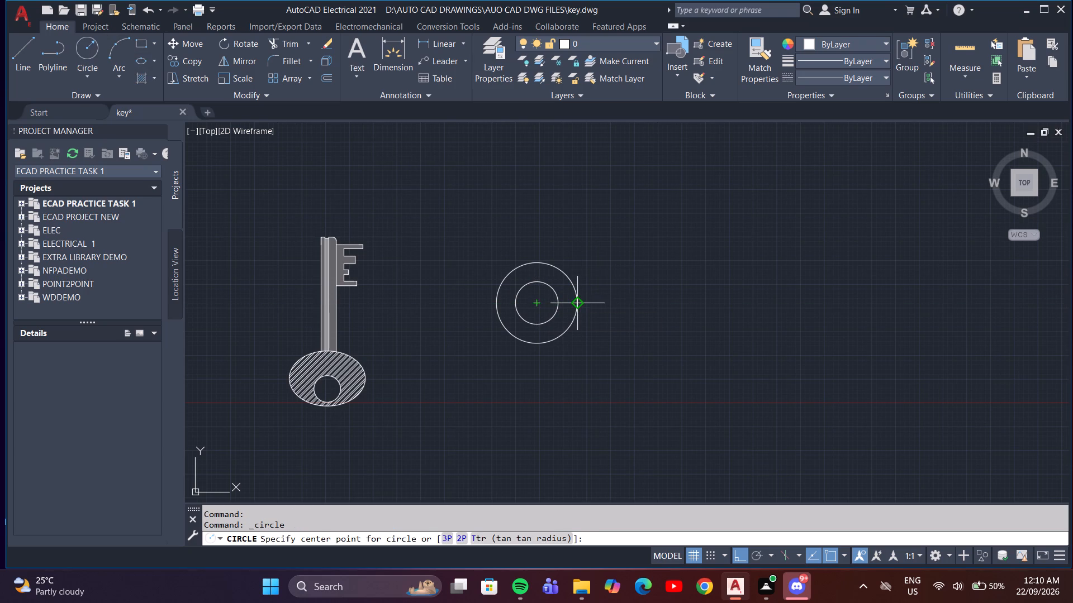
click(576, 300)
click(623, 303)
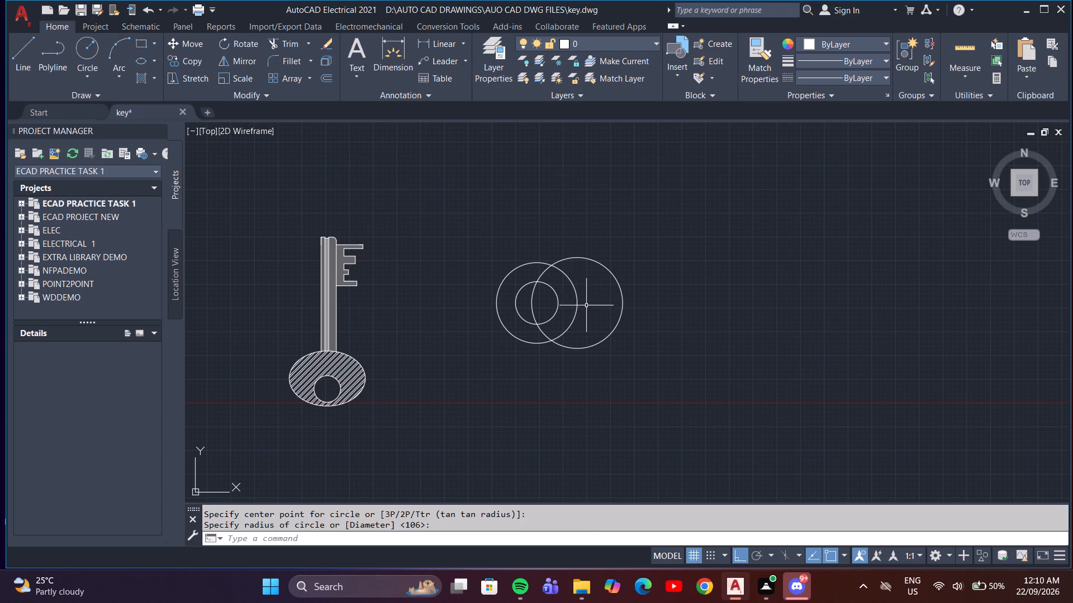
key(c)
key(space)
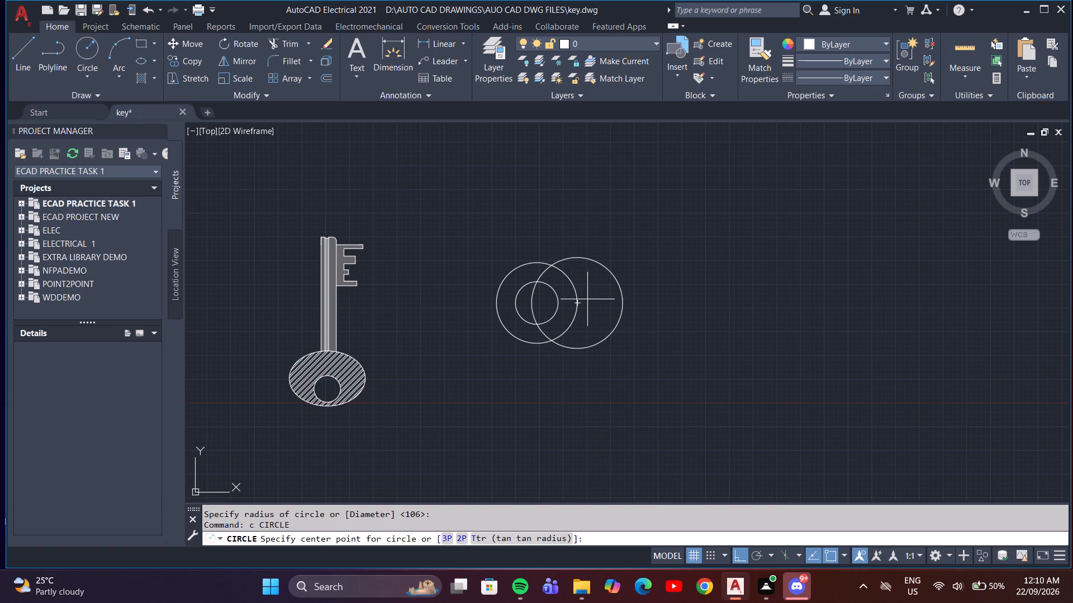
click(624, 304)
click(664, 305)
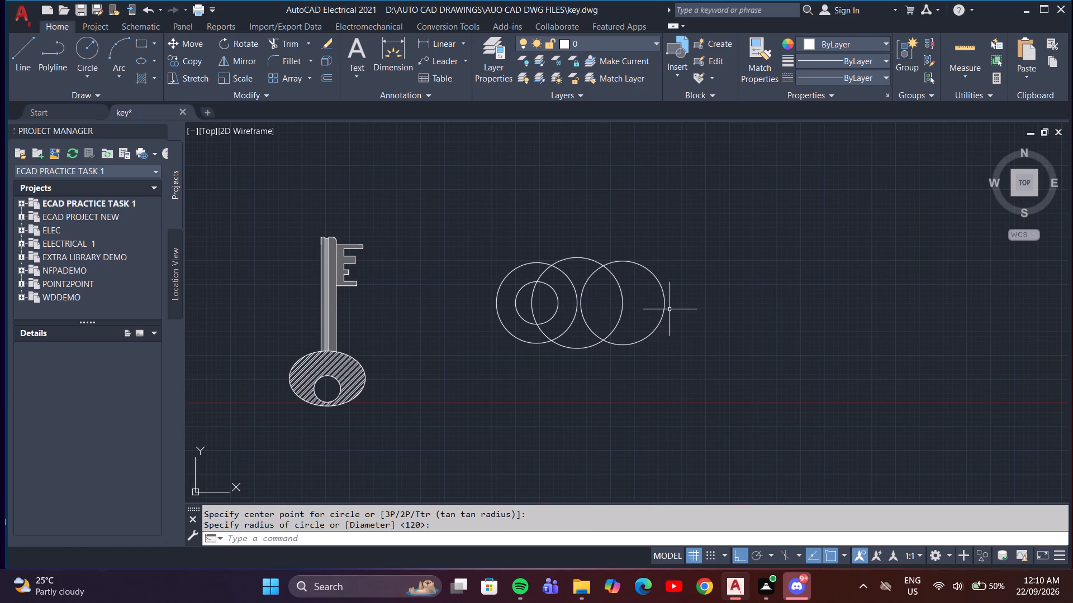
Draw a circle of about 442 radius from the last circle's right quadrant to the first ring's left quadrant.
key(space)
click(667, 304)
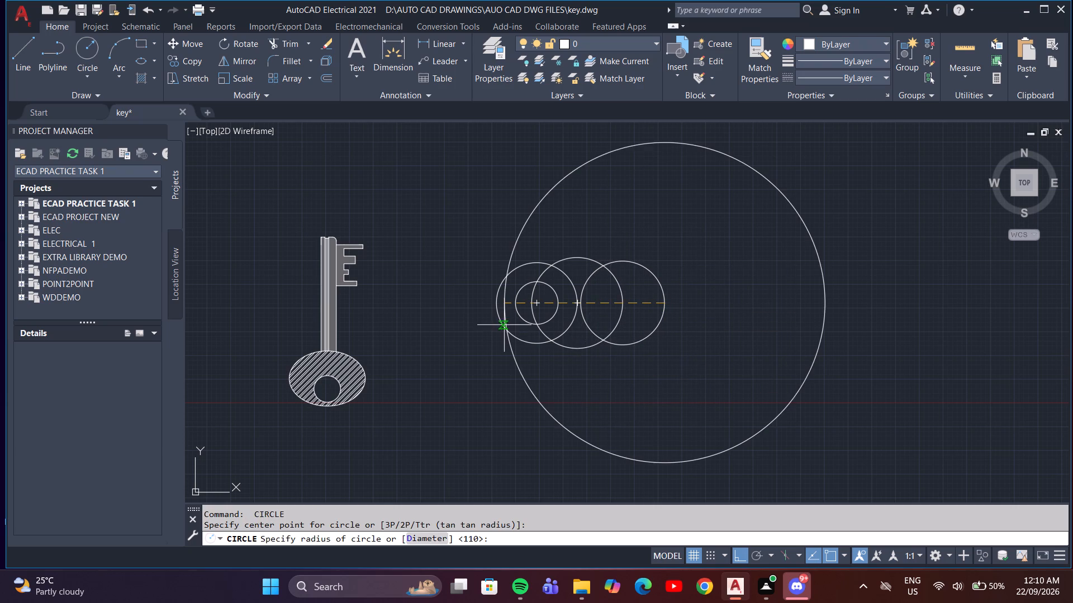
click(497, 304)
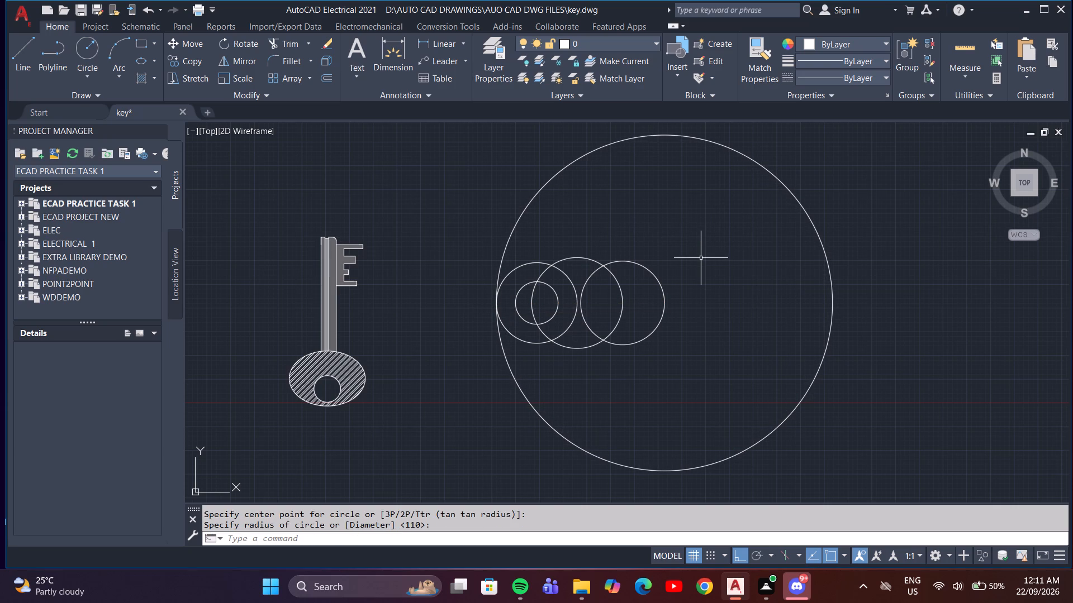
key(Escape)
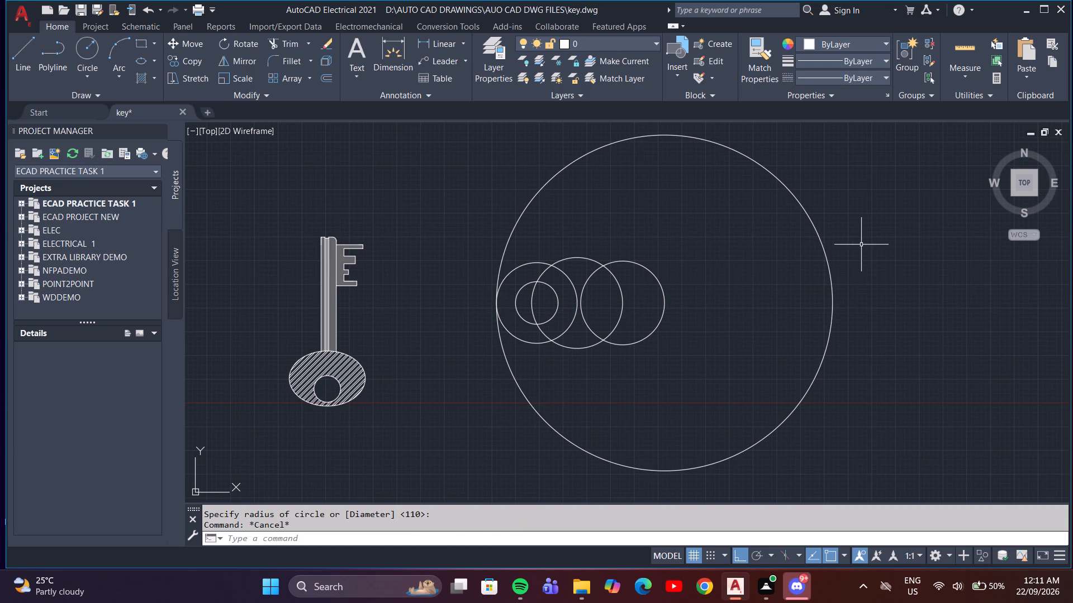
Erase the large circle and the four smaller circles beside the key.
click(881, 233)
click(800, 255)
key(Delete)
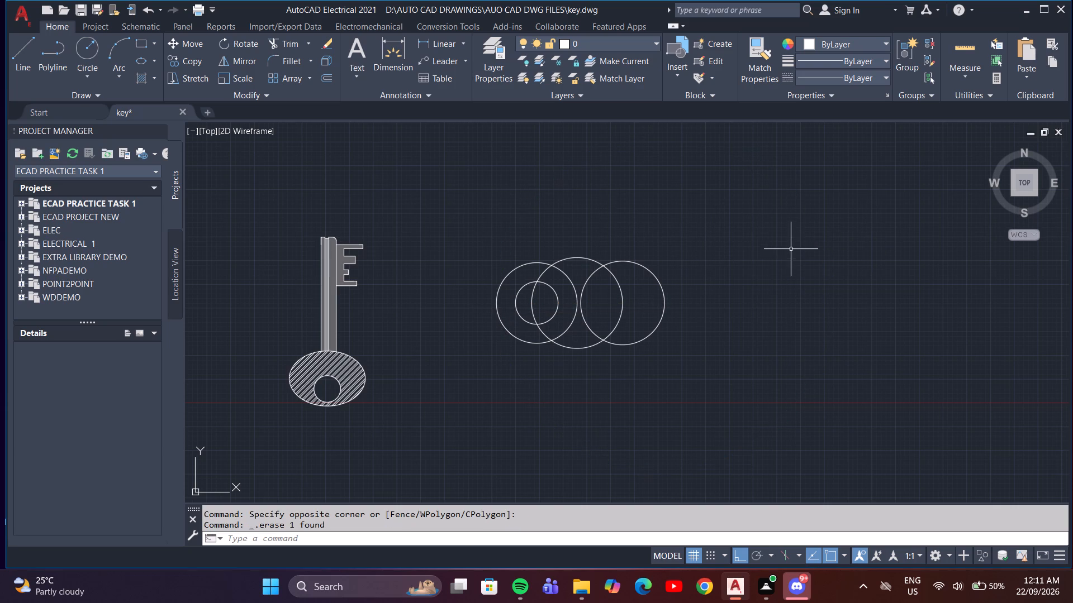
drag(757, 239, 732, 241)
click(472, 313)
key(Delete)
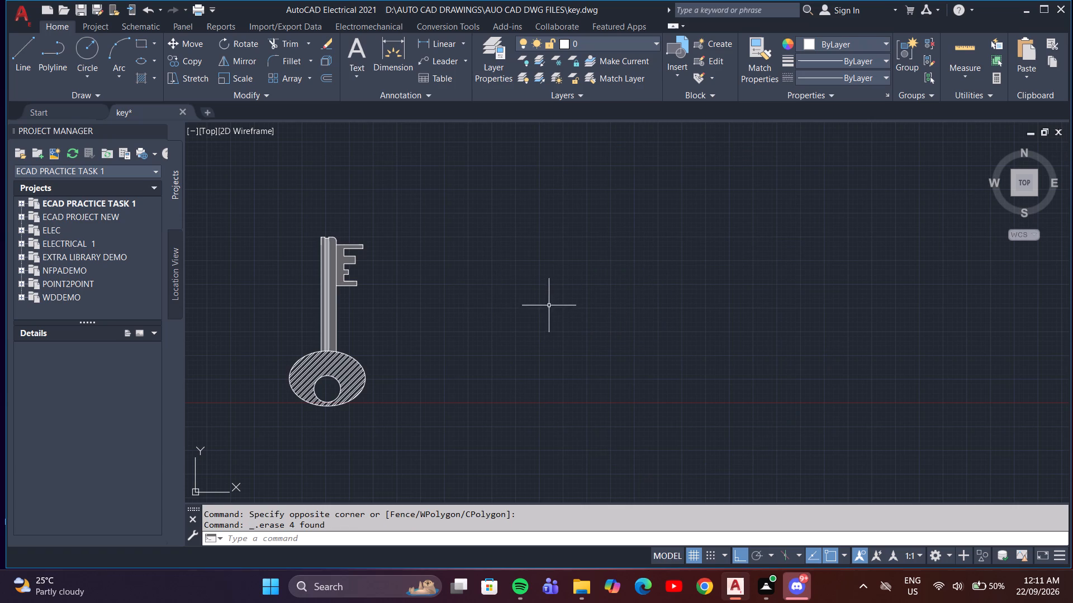
Draw a single circle in the empty area beside the key.
key(c)
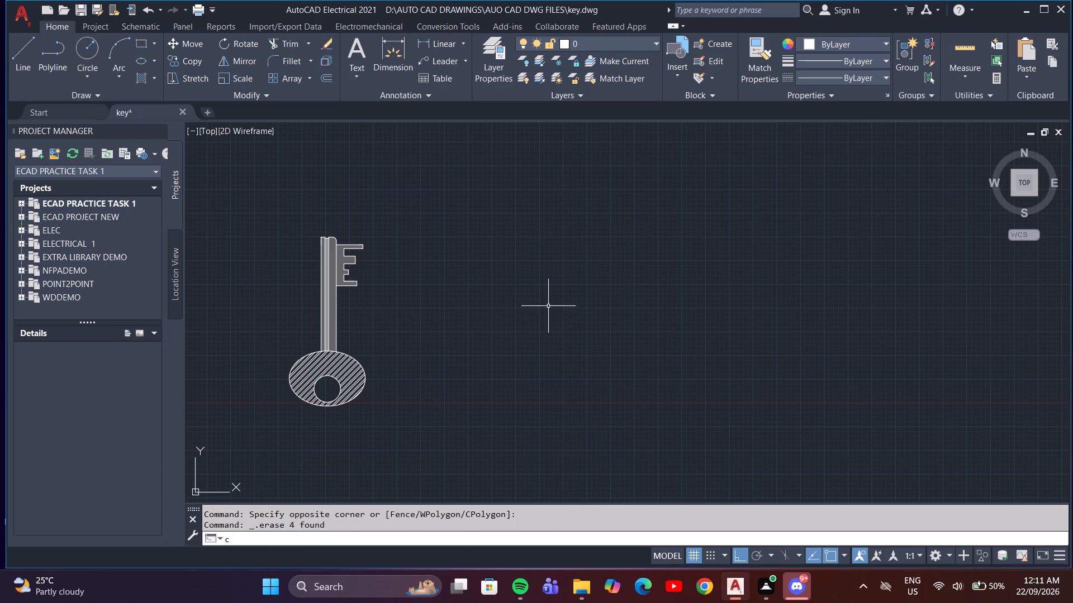
key(Return)
click(644, 336)
click(590, 343)
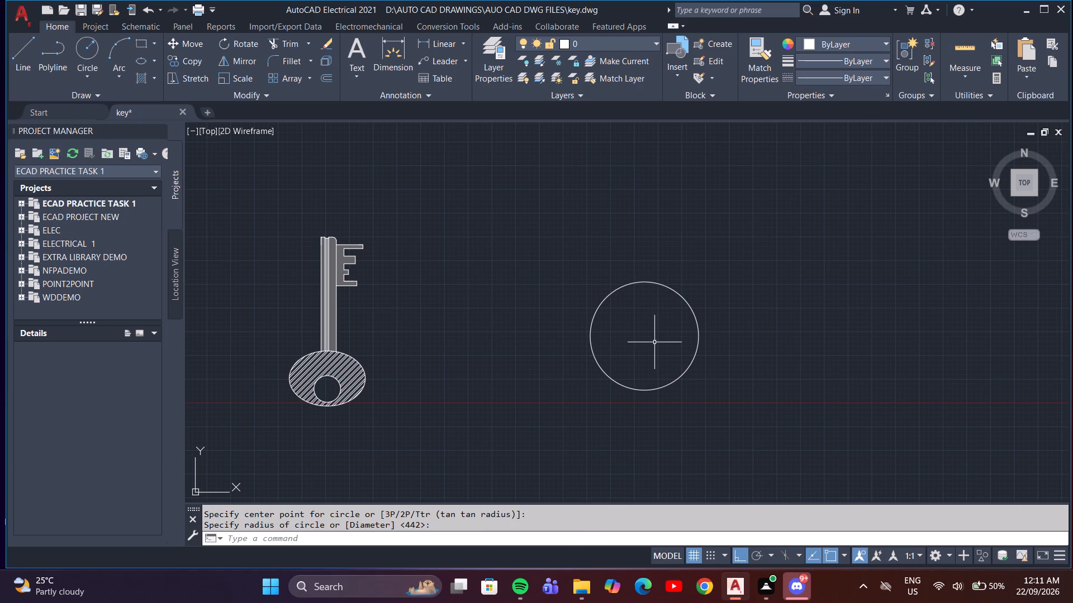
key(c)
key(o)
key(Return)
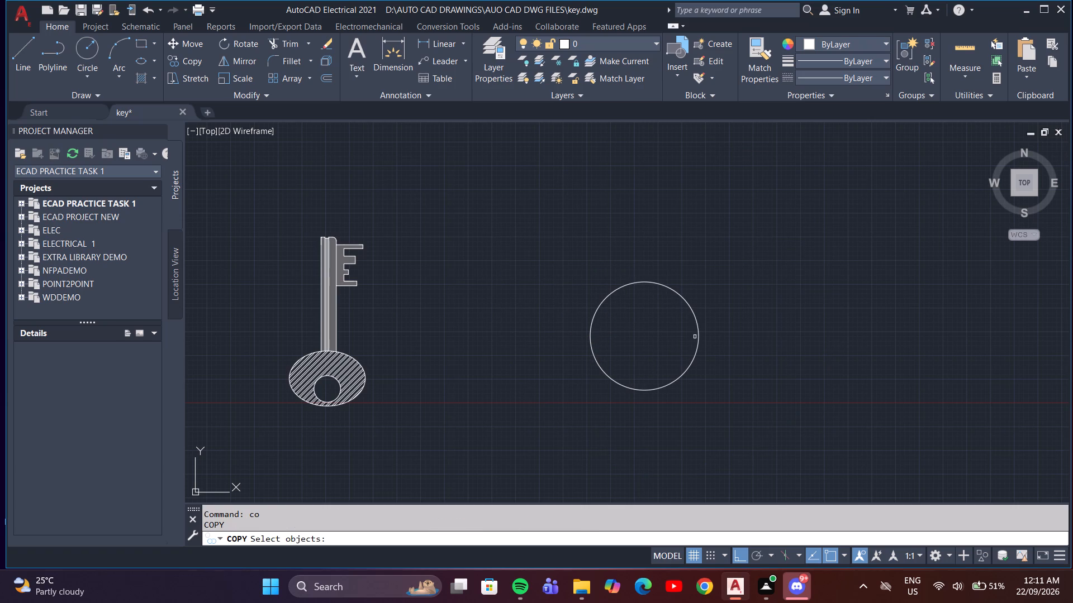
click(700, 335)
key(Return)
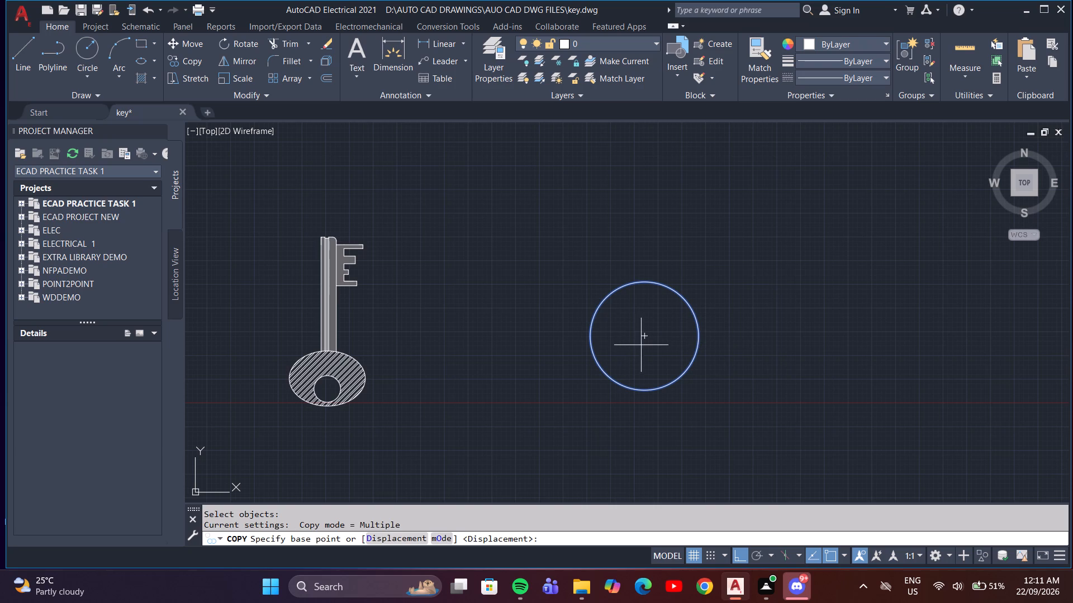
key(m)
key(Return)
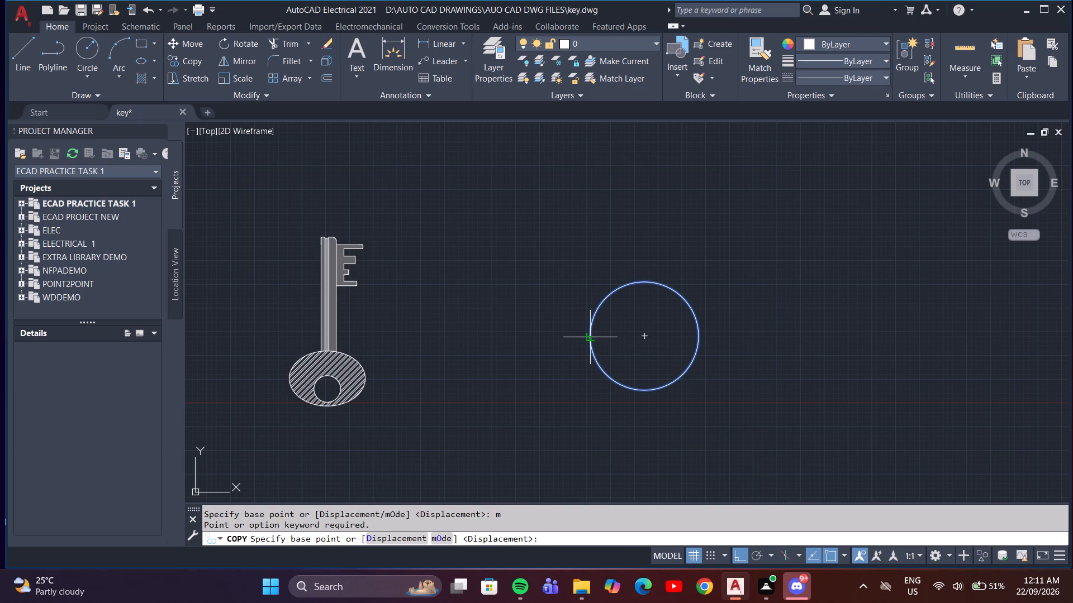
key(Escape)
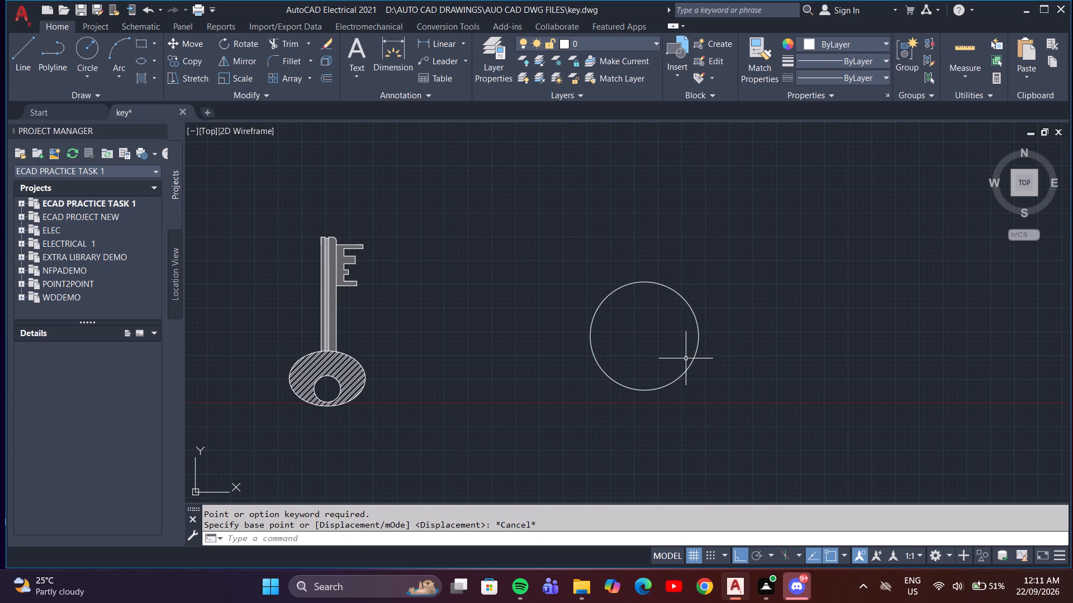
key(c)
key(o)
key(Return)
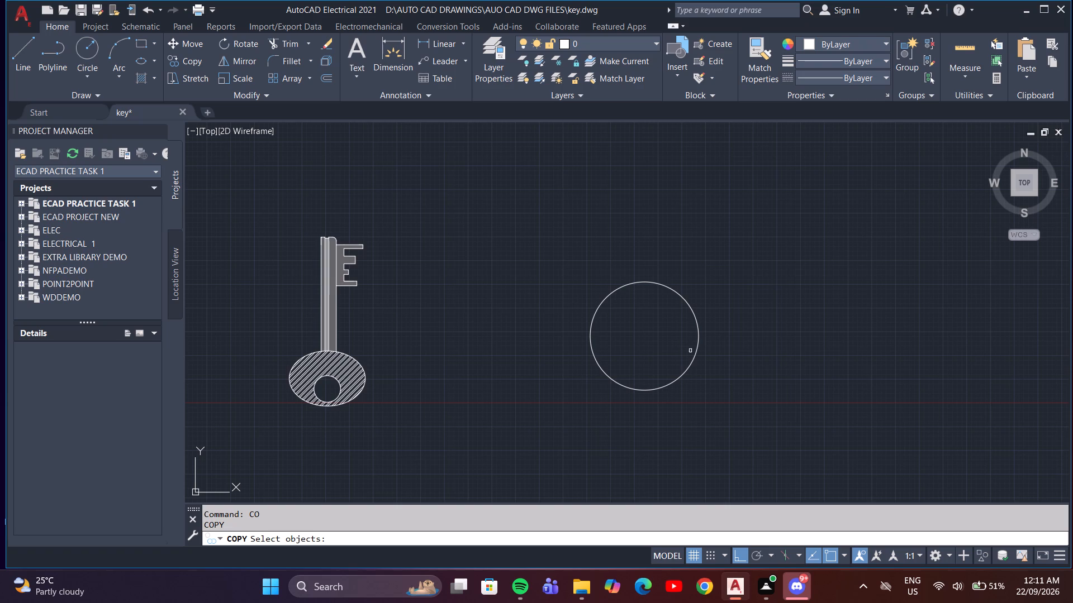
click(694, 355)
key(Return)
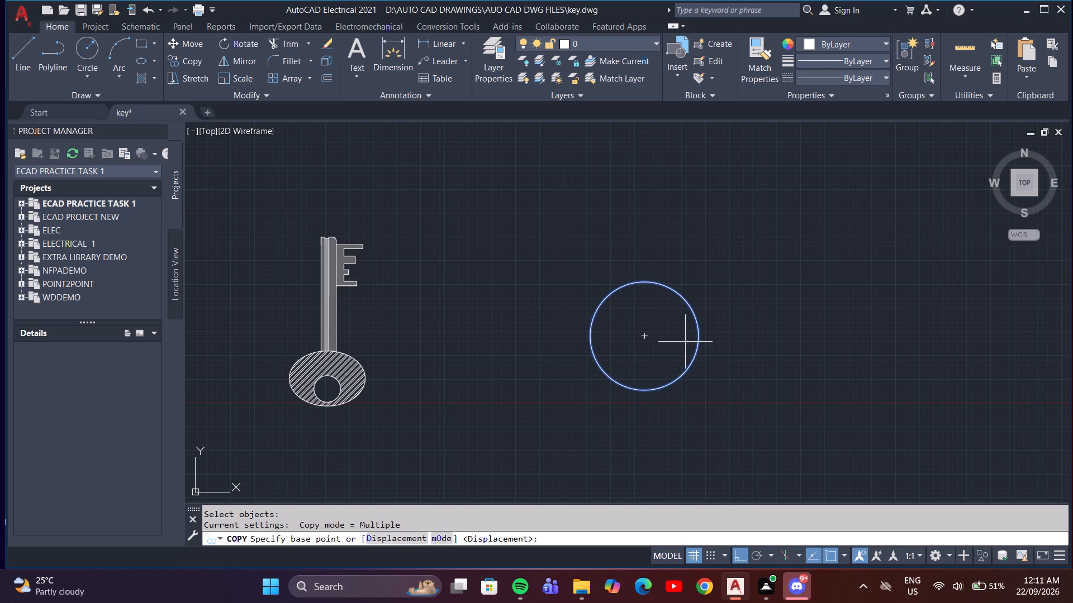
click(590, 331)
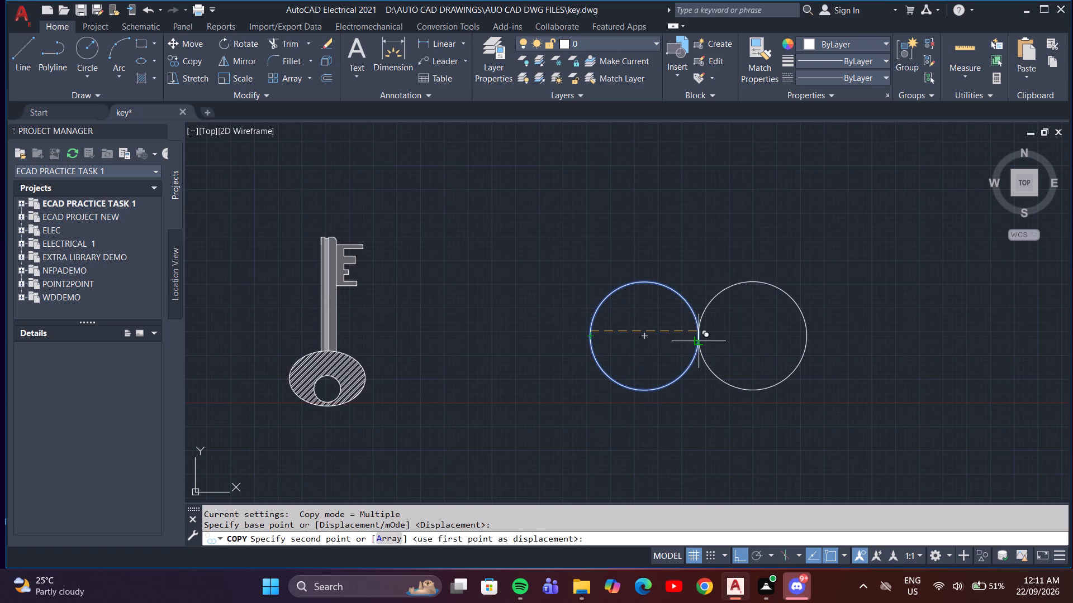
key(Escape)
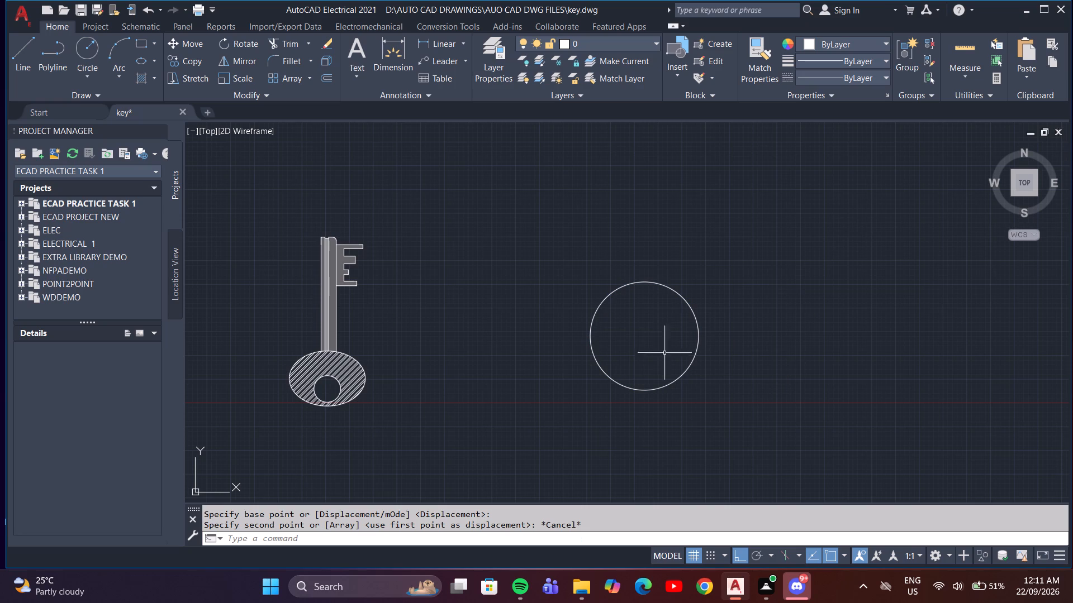
Copy the circle three times in a horizontal row from its left quadrant, placing each copy at the previous circle's right quadrant.
key(c)
key(o)
key(Return)
click(625, 386)
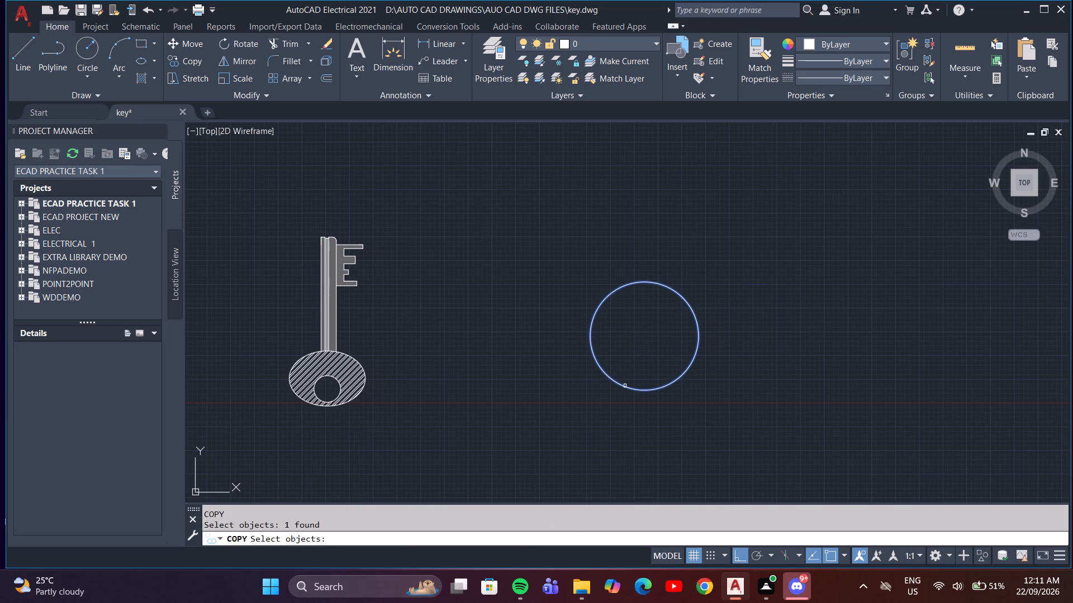
key(Return)
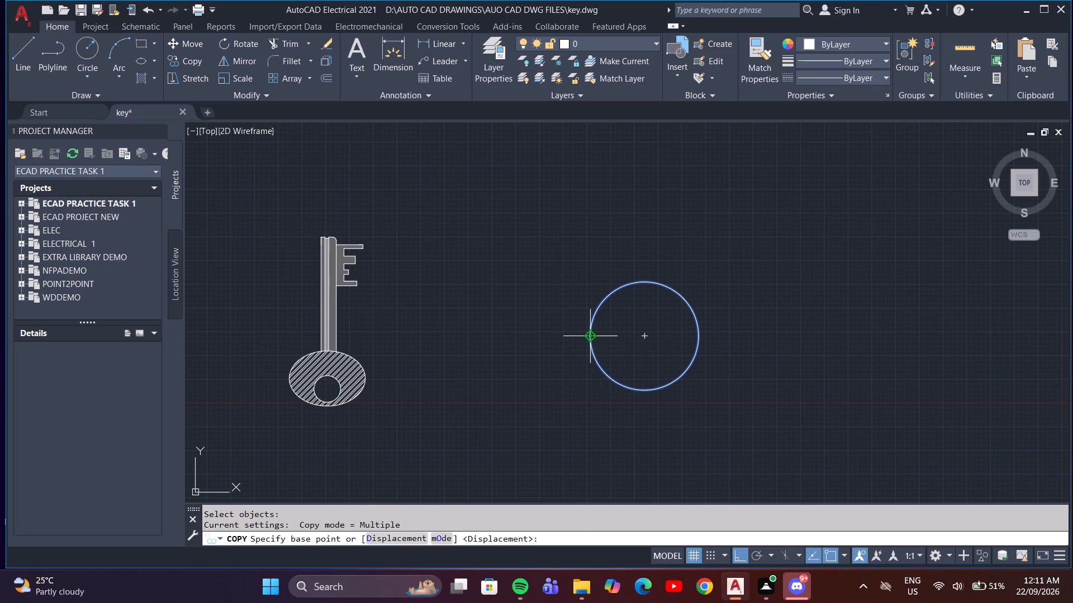
click(590, 335)
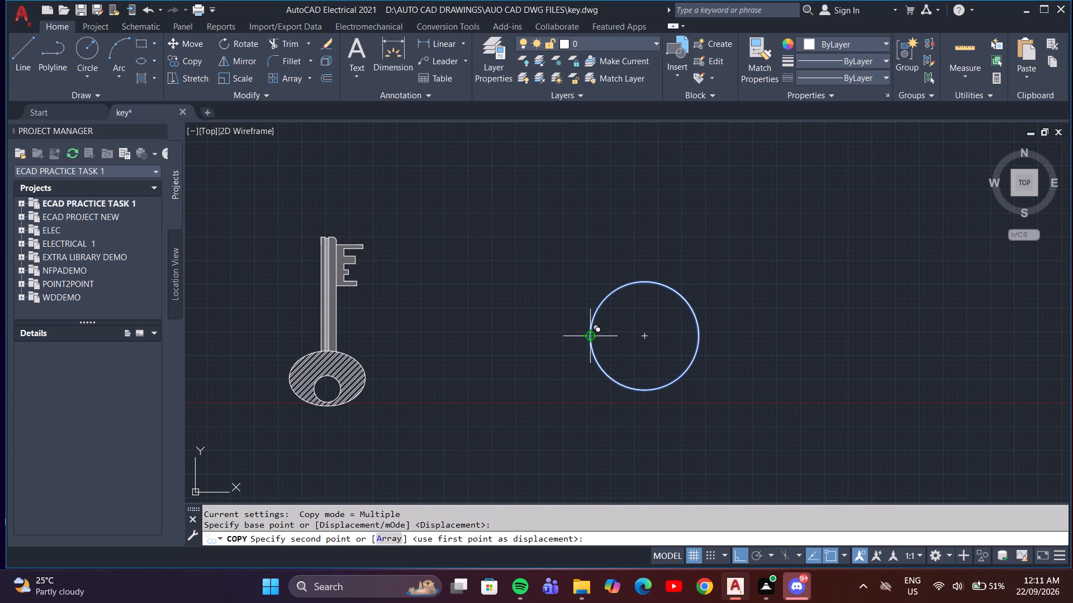
click(697, 334)
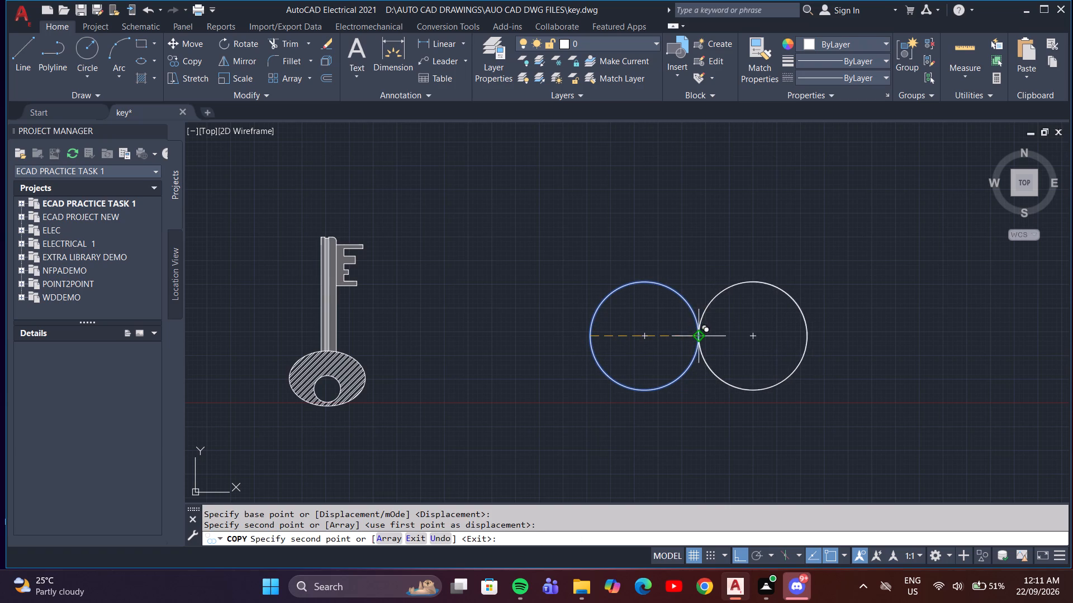
click(806, 335)
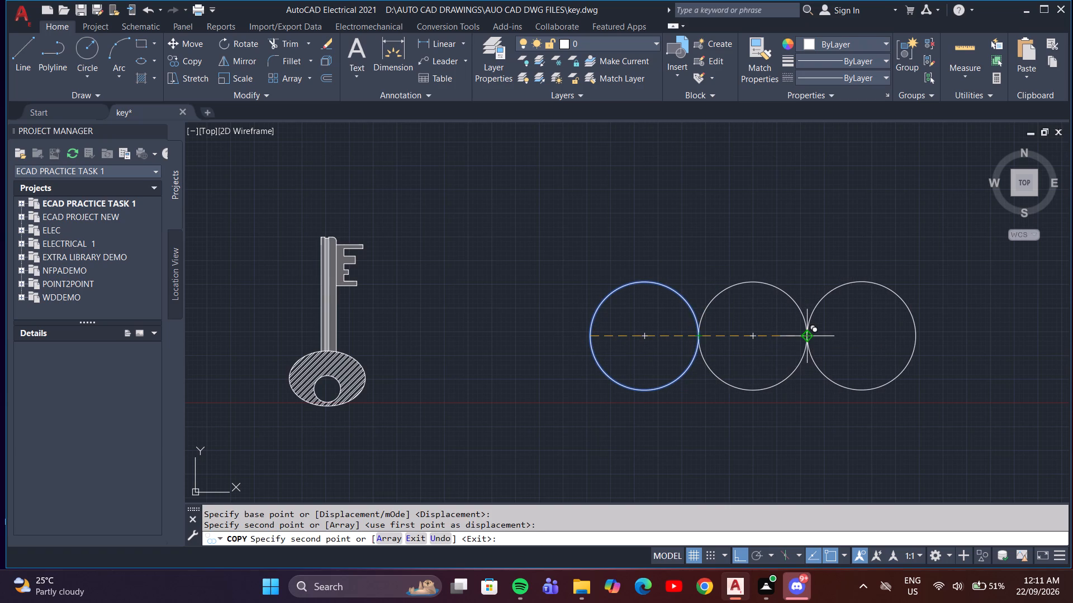
click(916, 338)
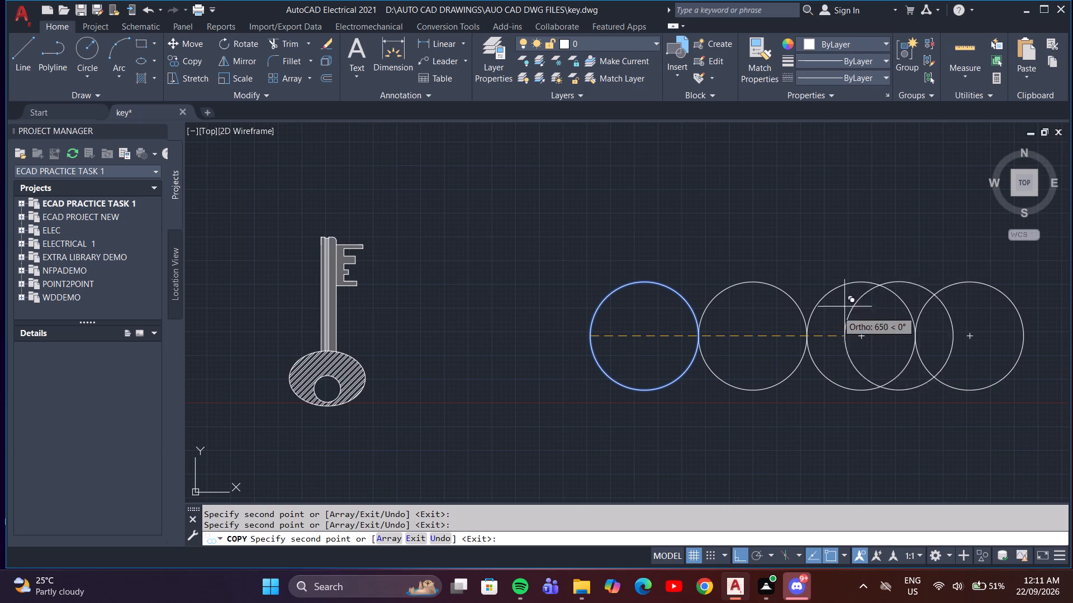
key(Escape)
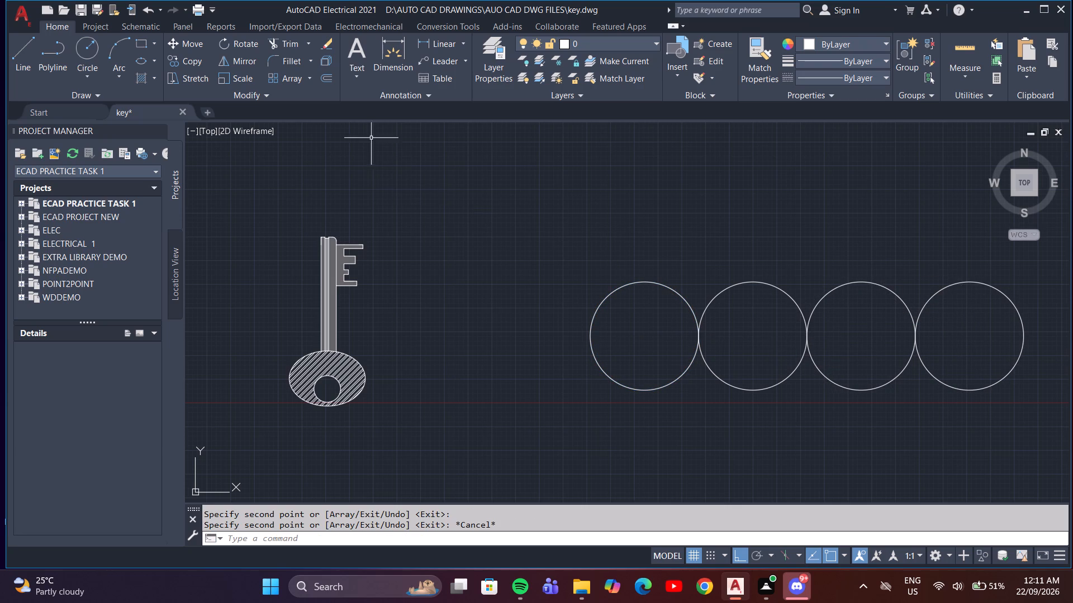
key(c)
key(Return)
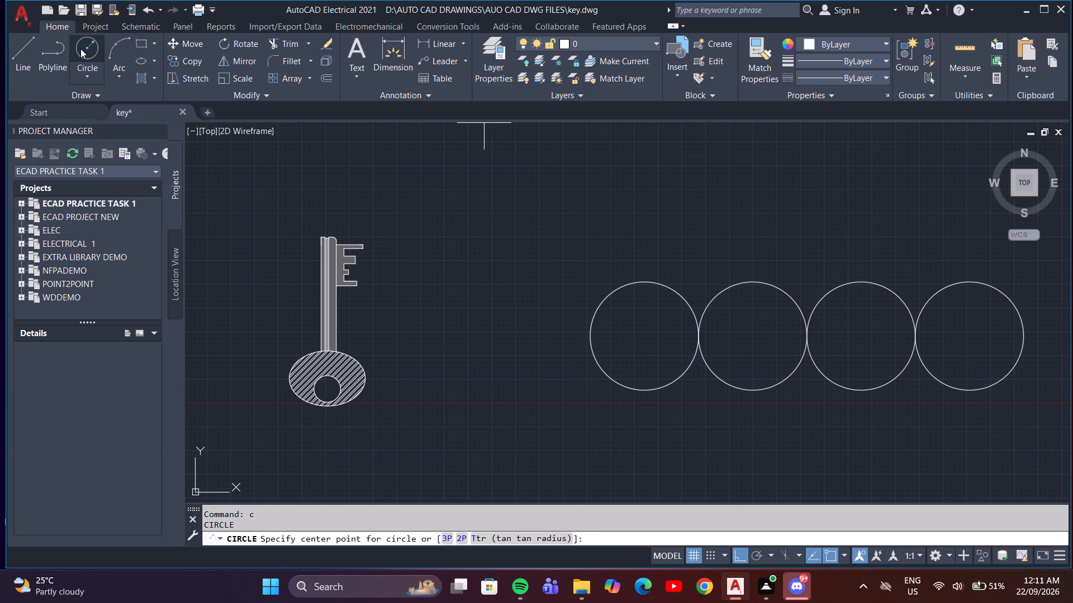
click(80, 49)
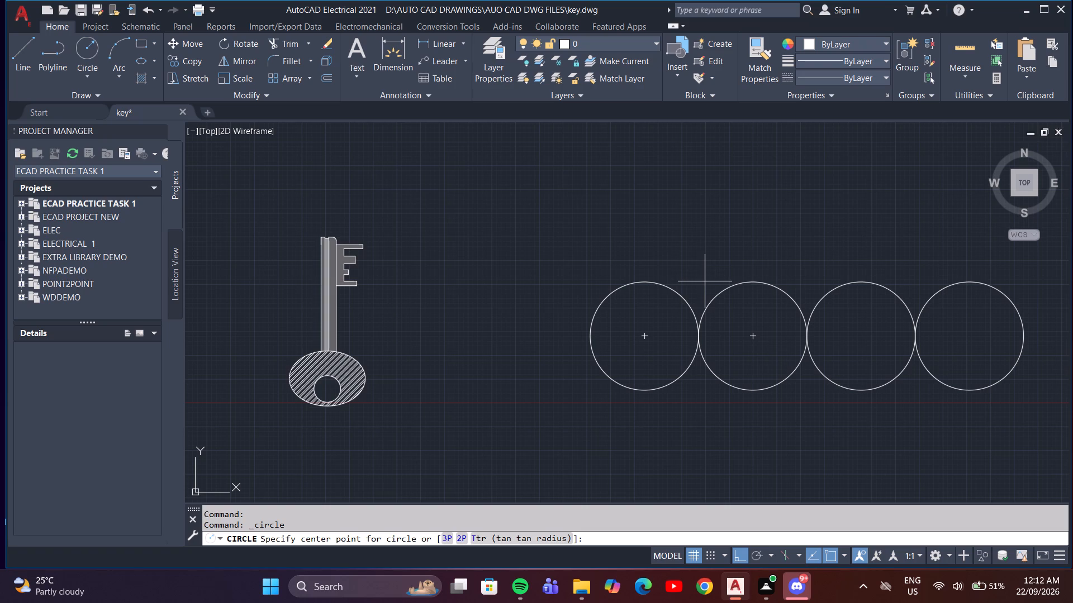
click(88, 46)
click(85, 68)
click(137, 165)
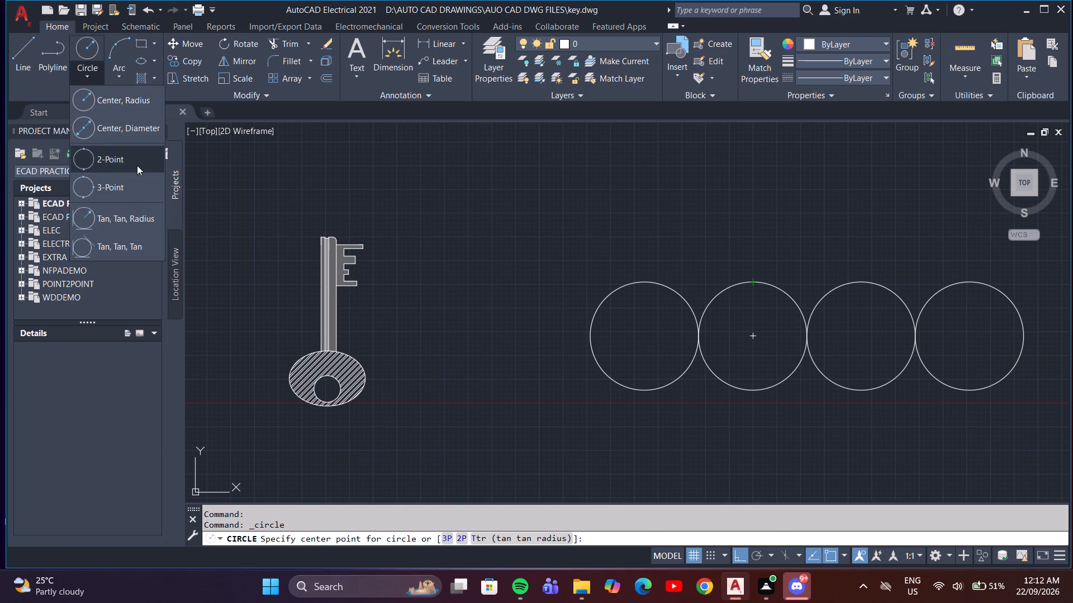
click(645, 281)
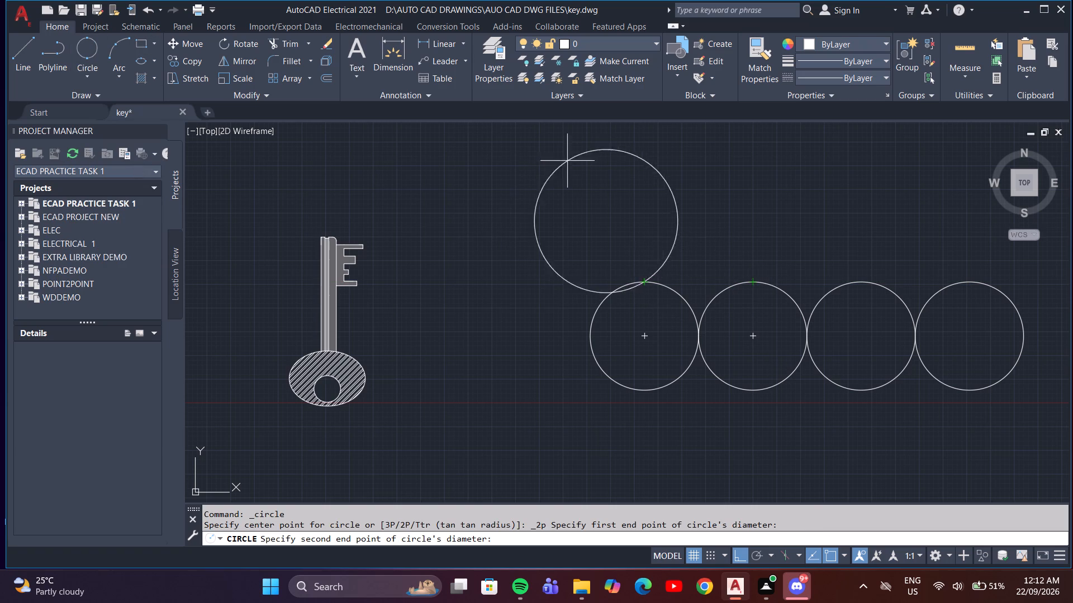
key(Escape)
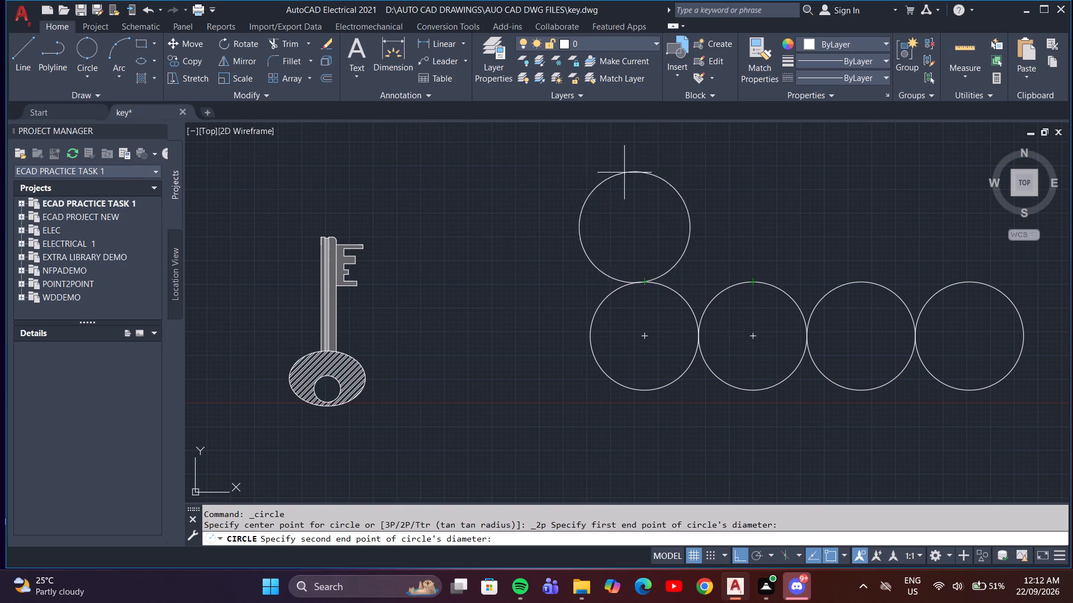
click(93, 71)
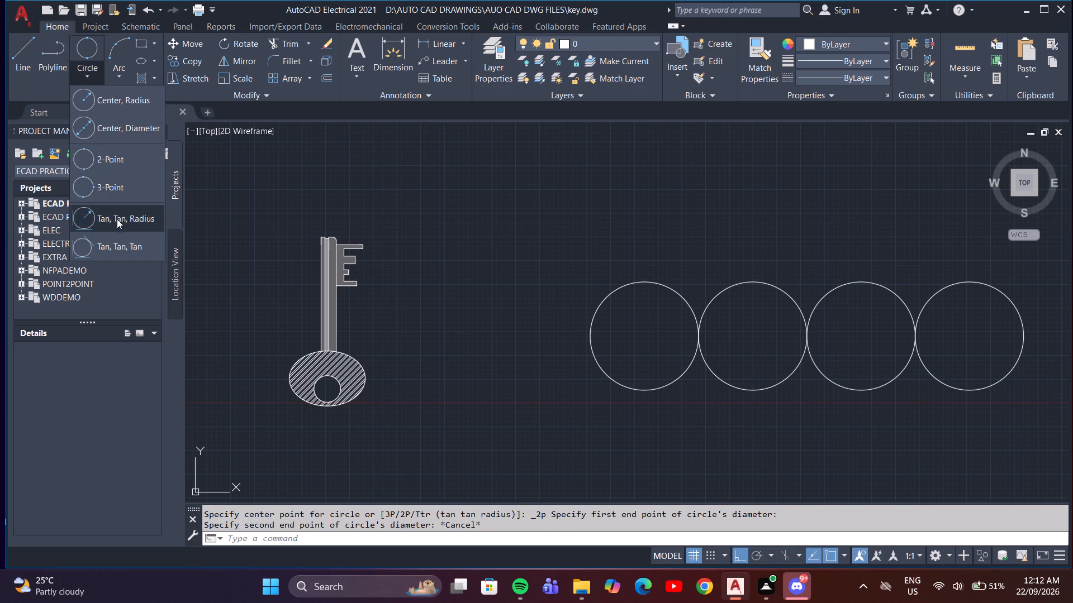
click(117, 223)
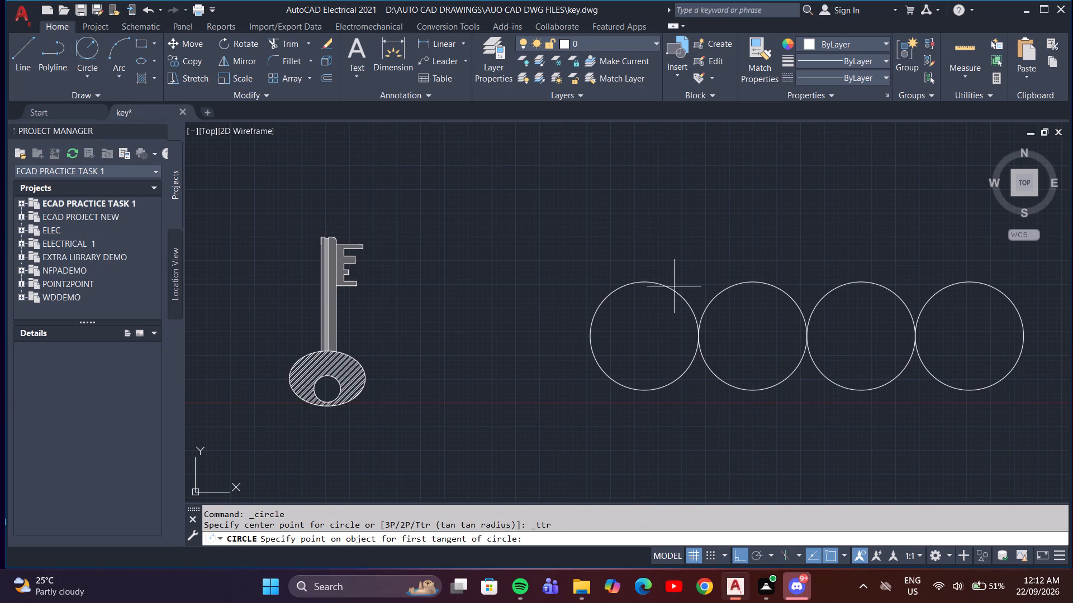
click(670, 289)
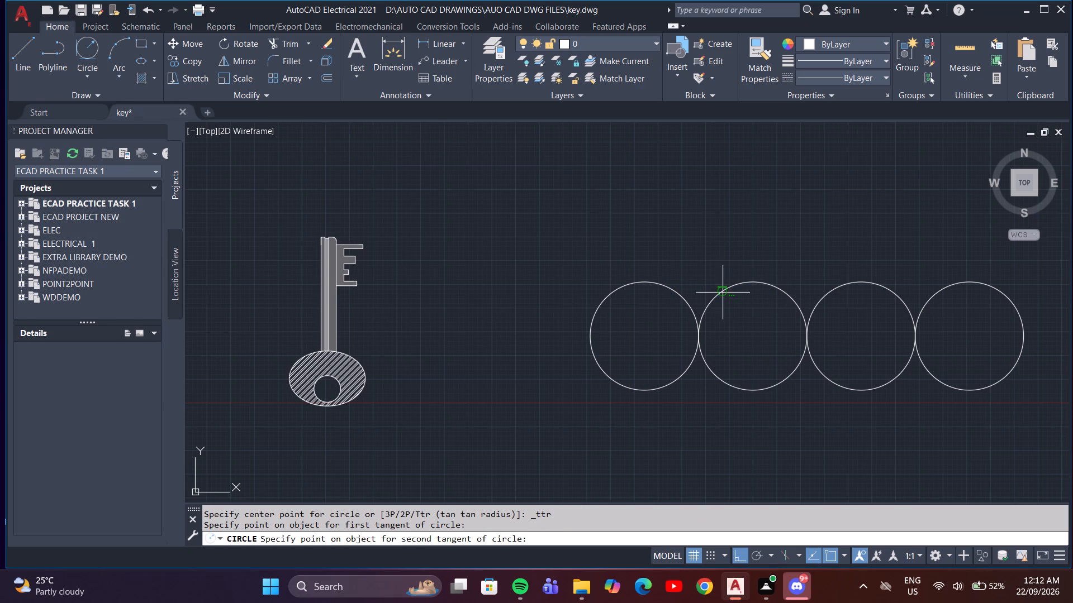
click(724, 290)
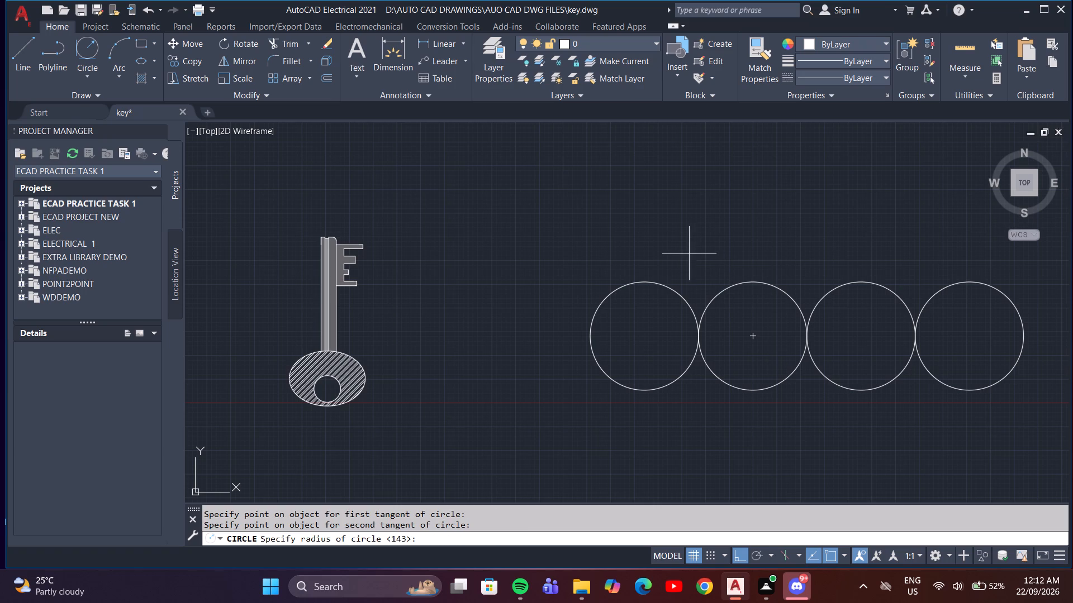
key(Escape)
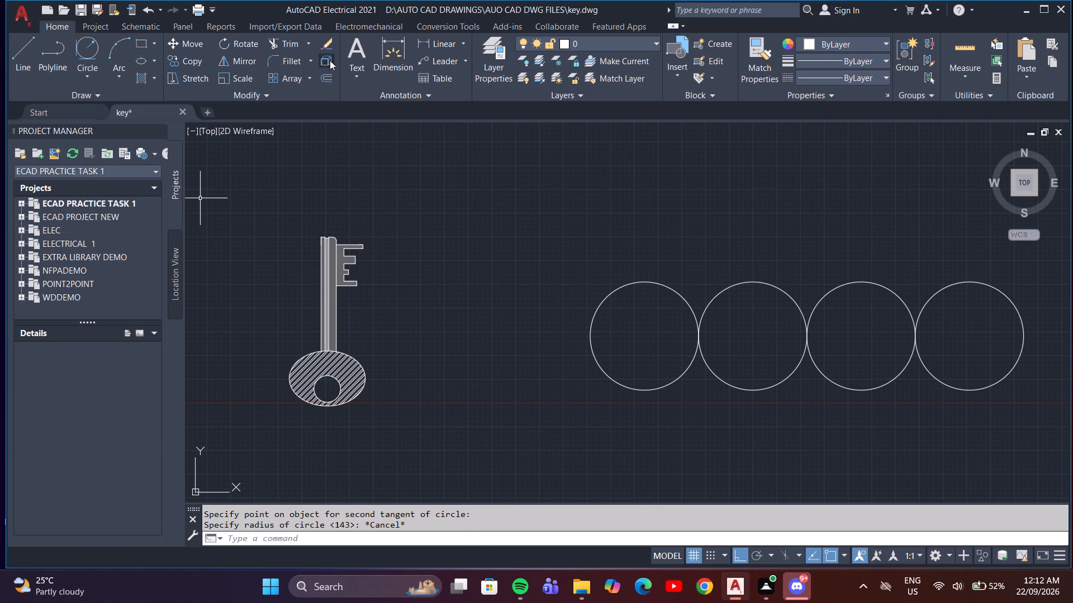
Add a radius dimension to the first circle in the row, placing its text outside the circle's left edge.
click(462, 49)
click(455, 183)
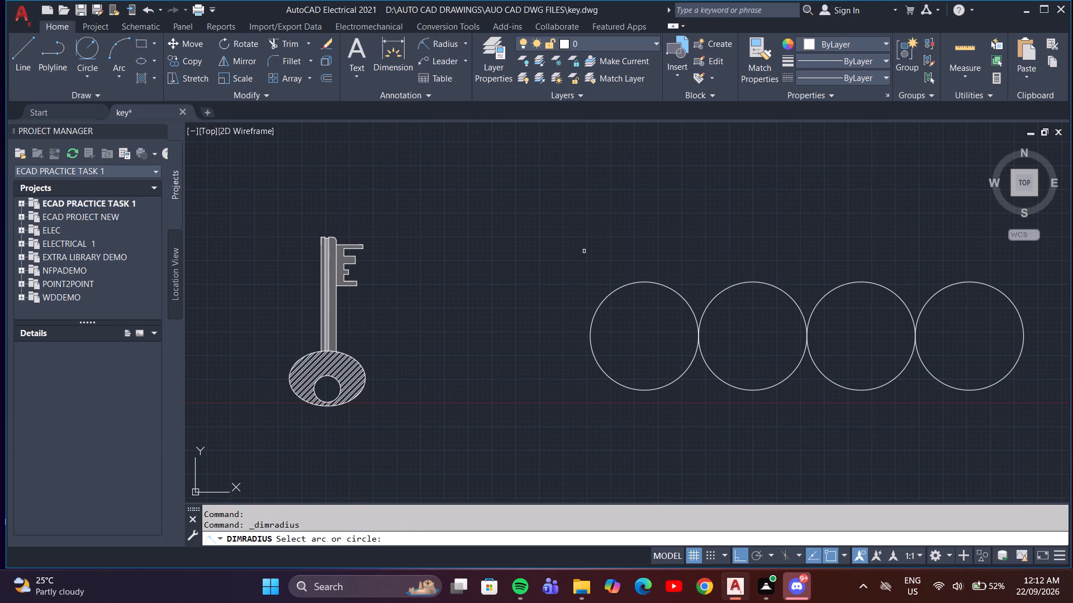
click(598, 307)
click(568, 317)
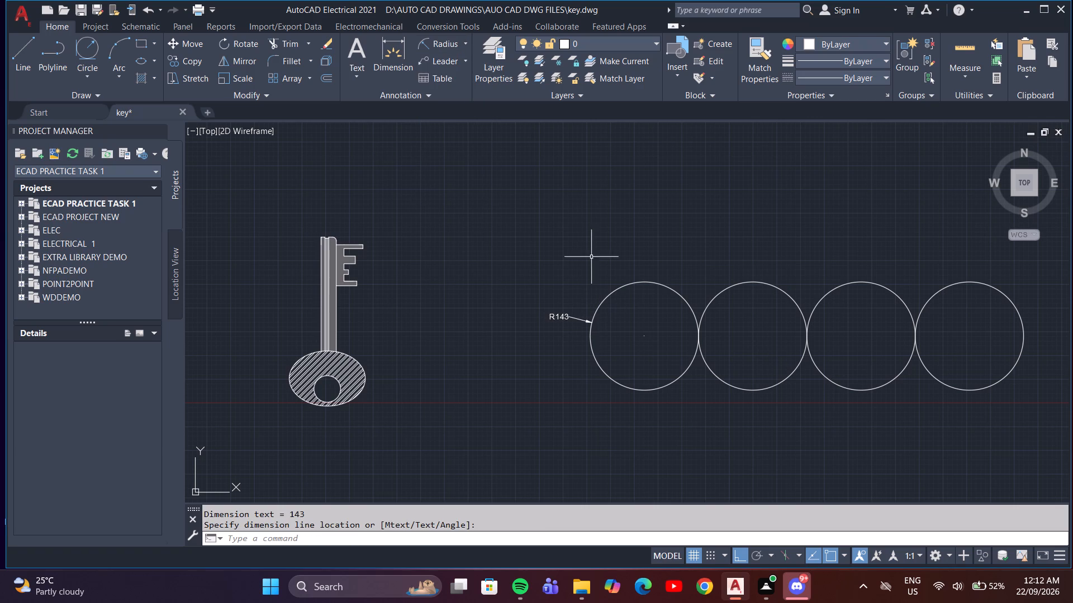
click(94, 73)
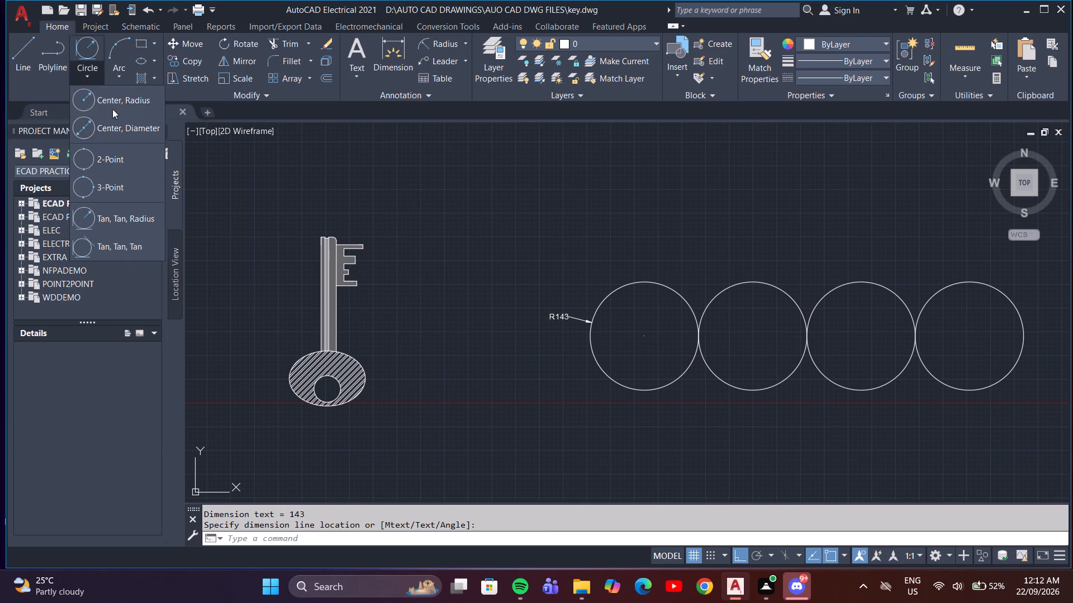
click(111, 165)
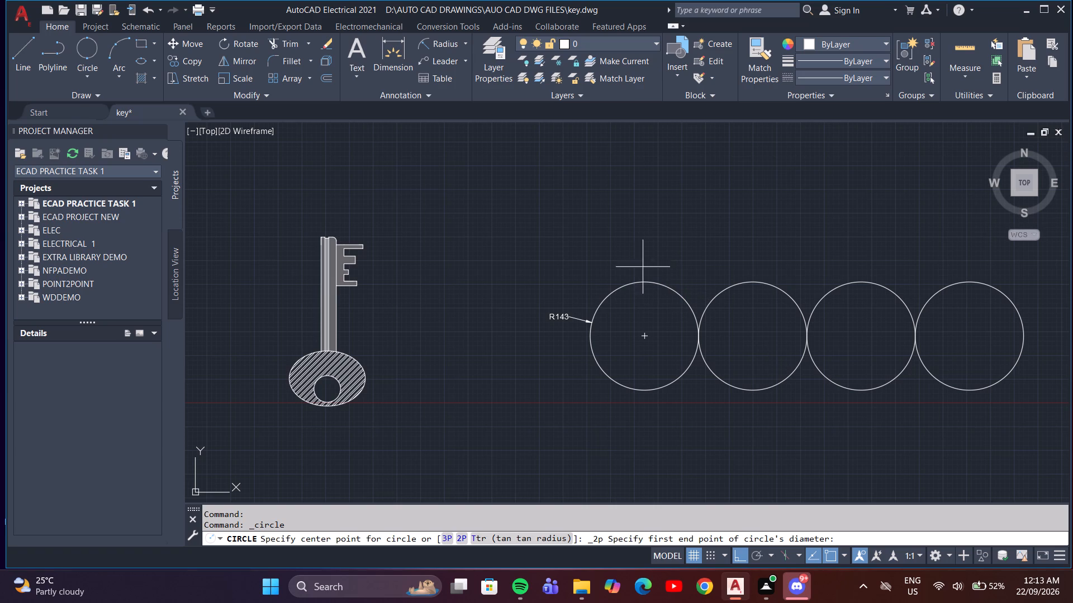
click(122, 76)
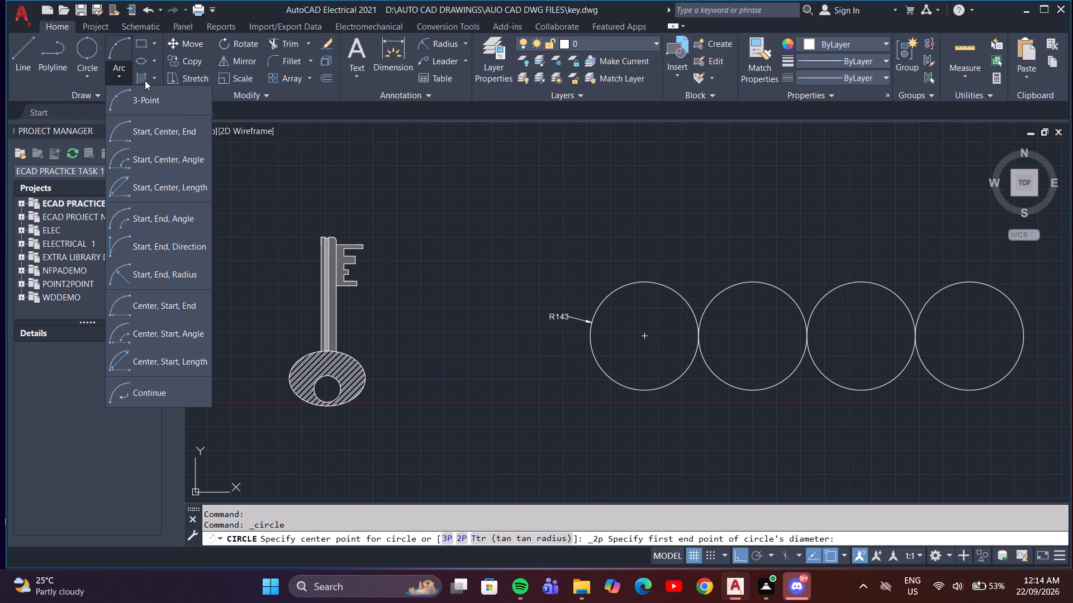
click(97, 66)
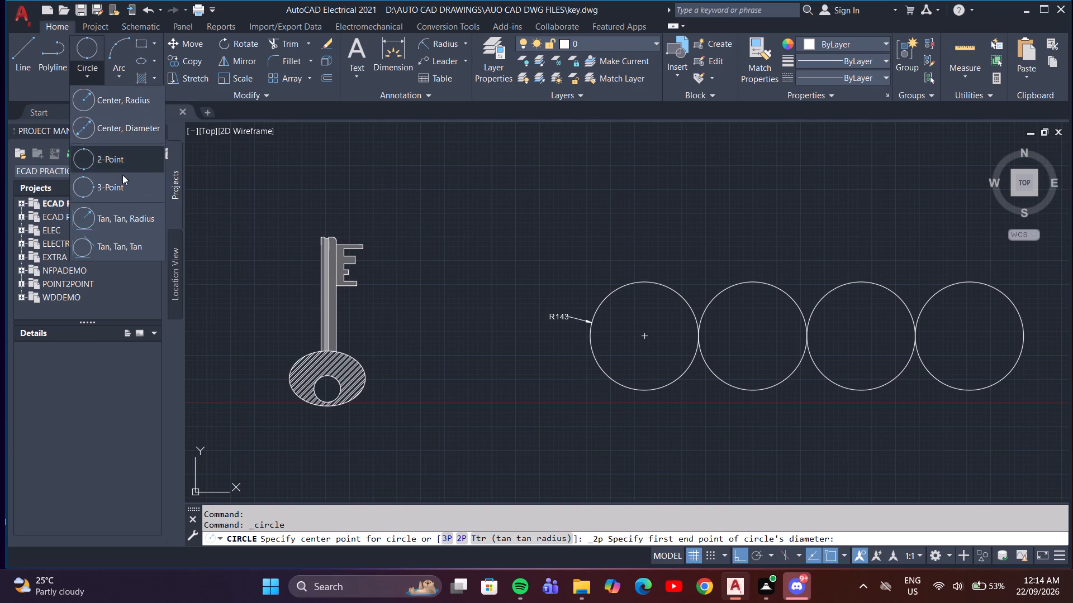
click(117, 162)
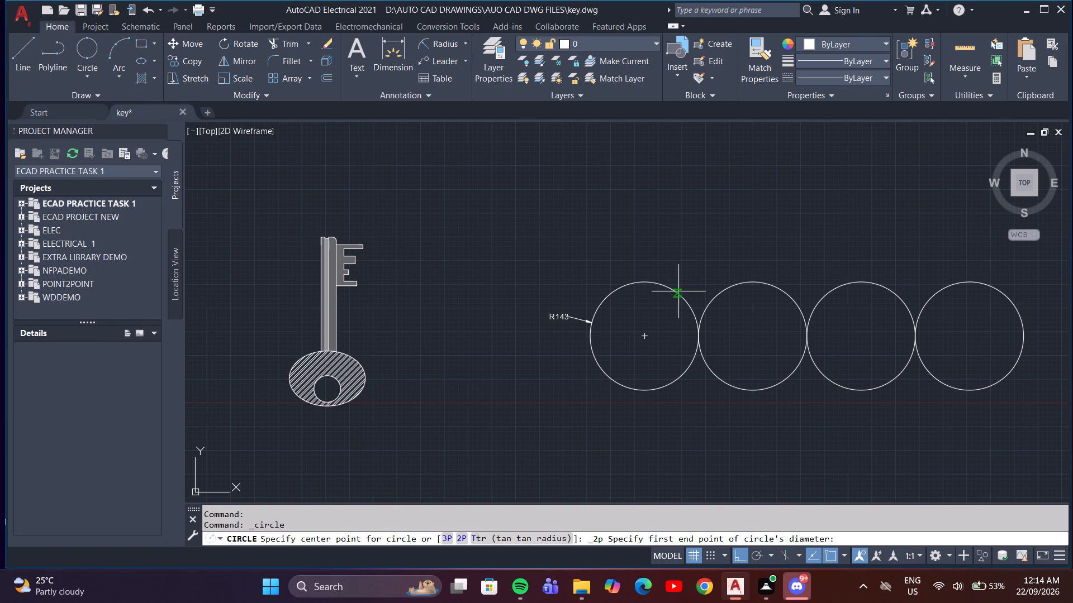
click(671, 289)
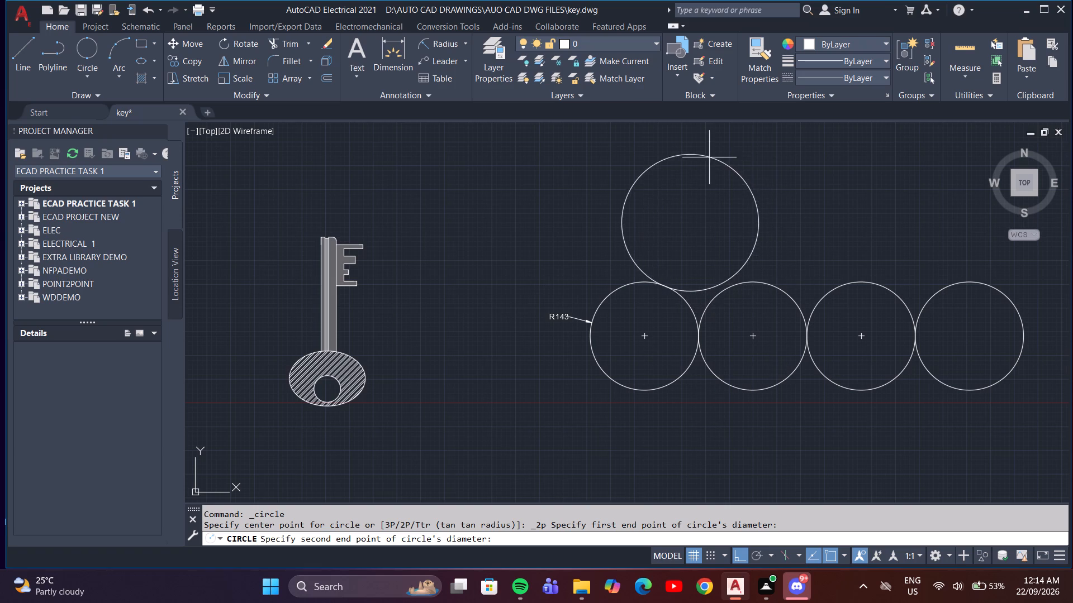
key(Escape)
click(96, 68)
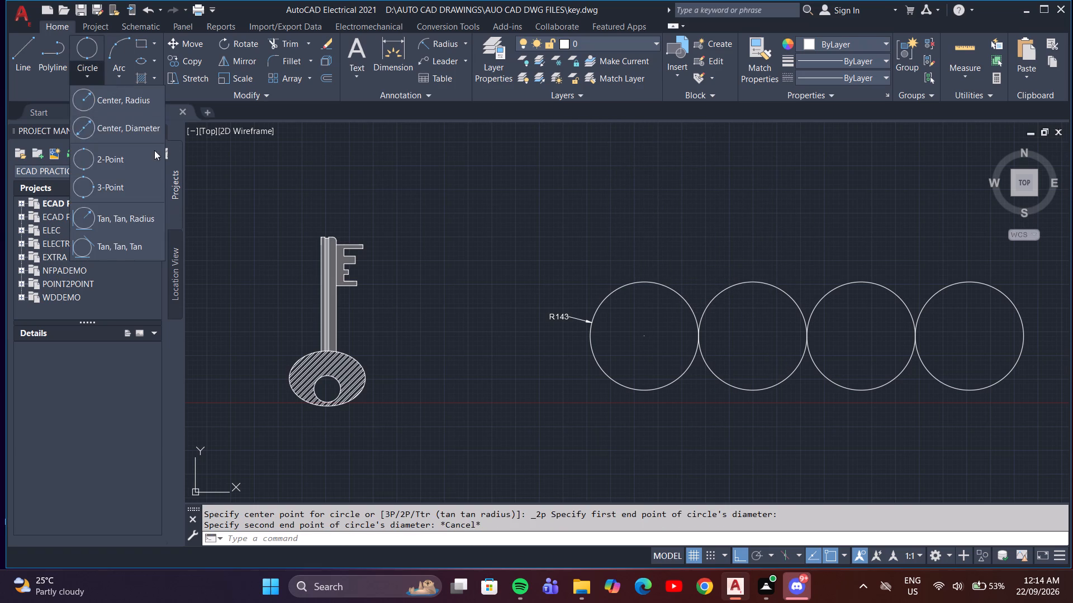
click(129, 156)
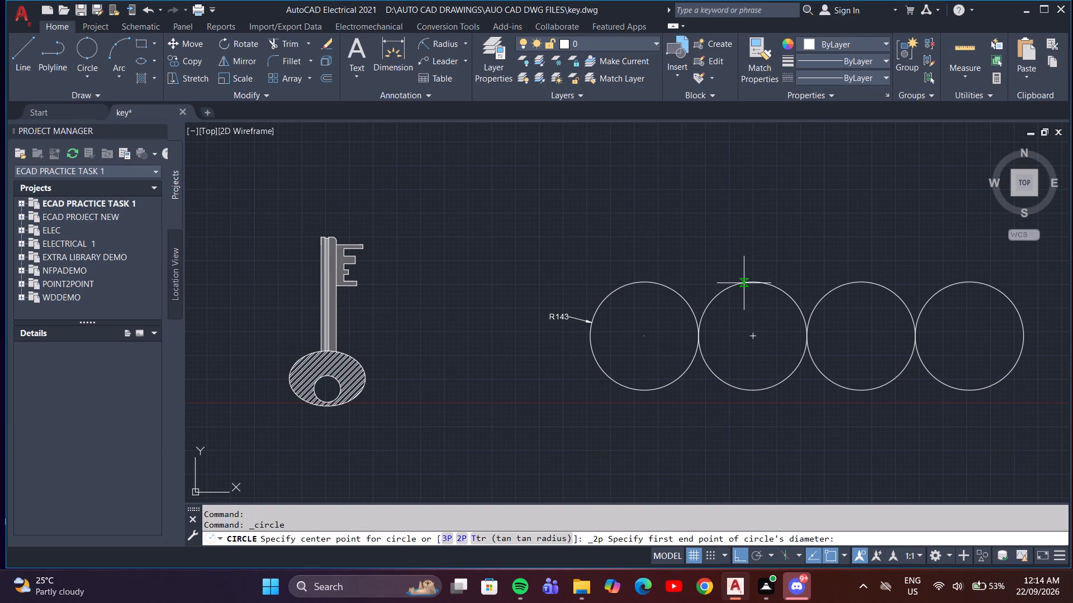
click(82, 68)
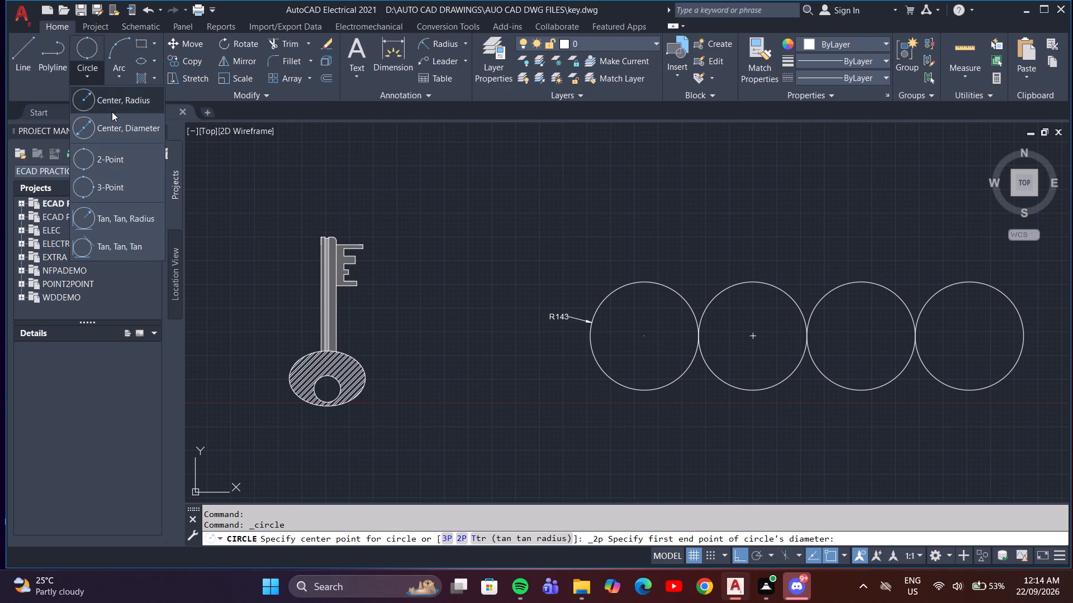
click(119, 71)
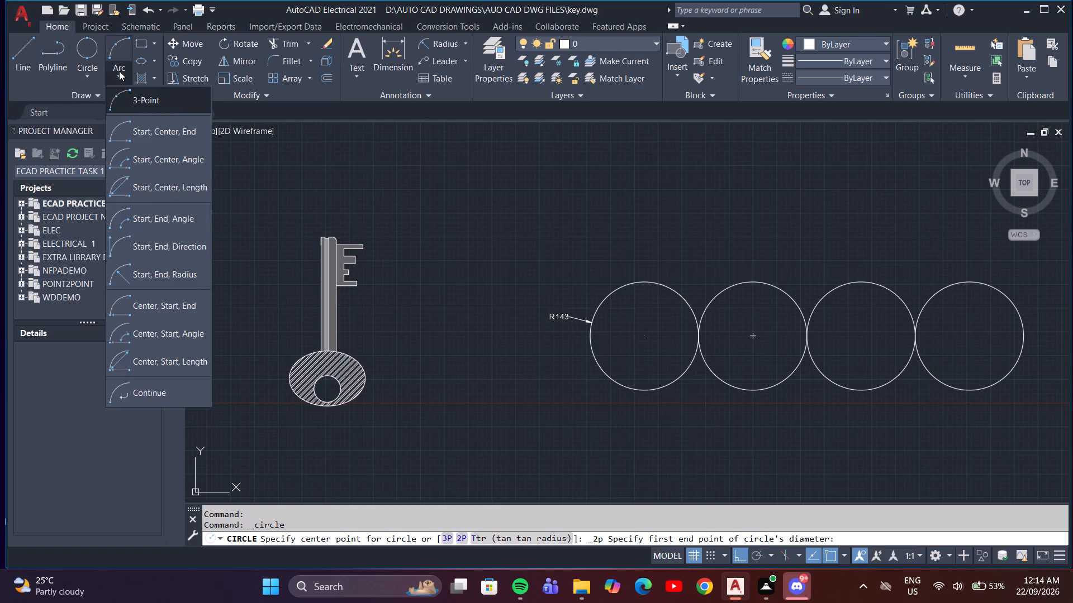
Draw a Tan, Tan, Radius circle of radius 143 resting on top of the first two circles in the row.
click(98, 75)
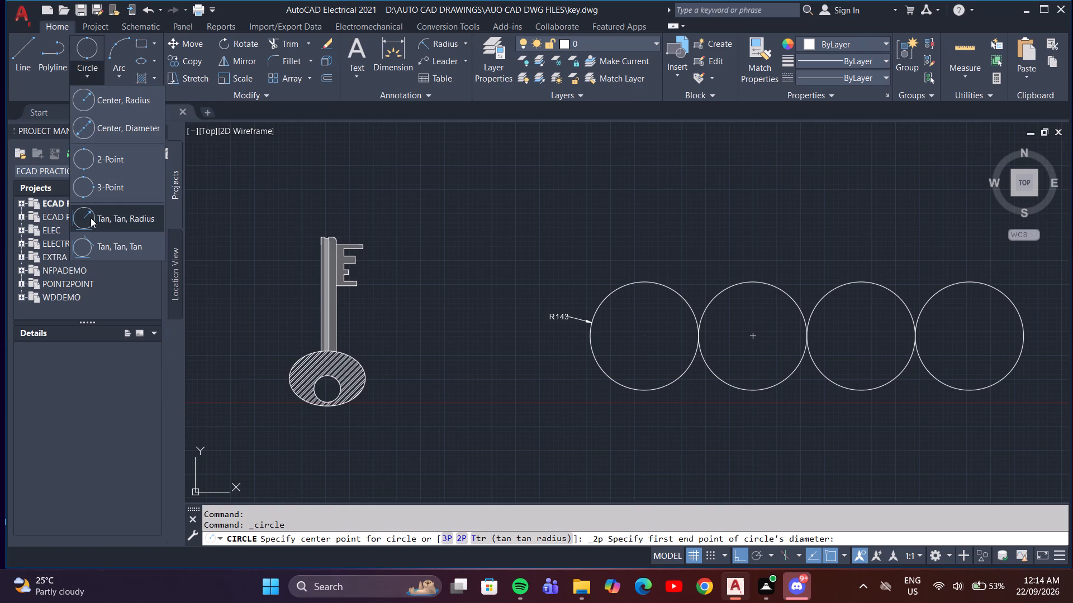
click(91, 218)
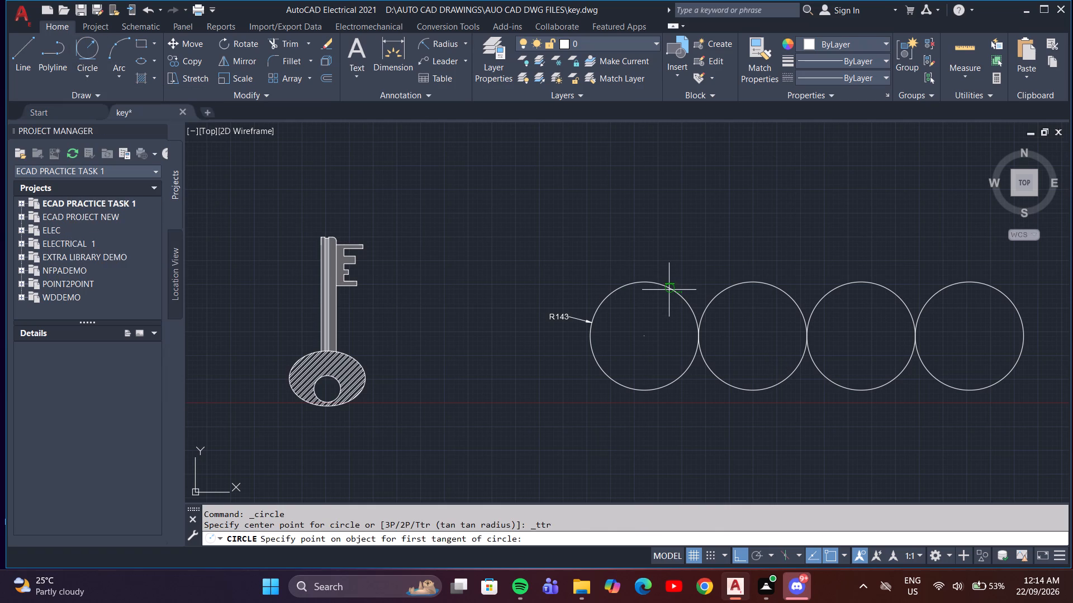
click(669, 290)
click(728, 285)
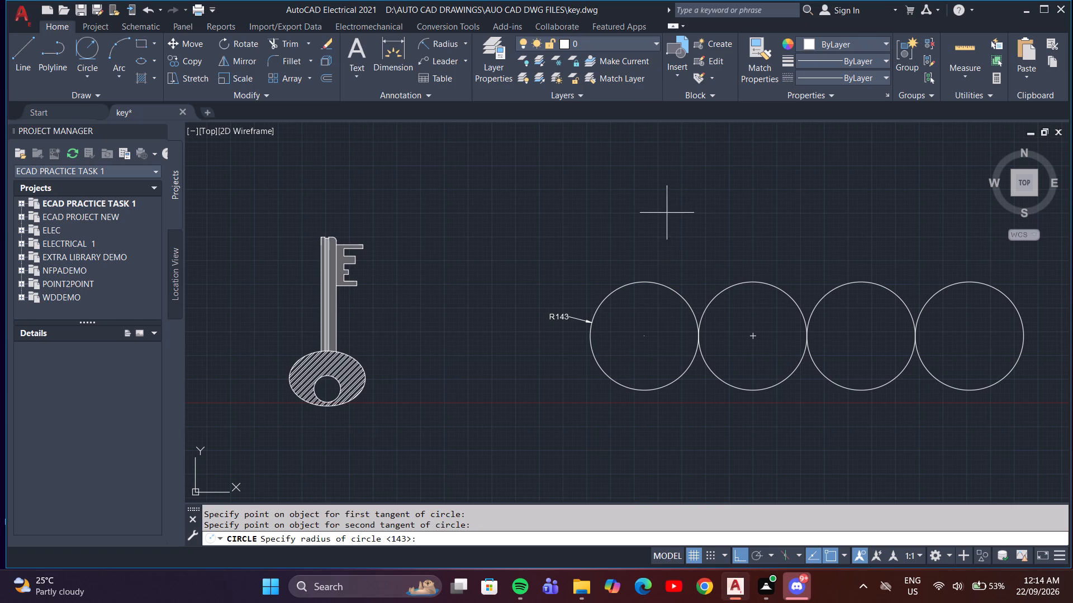
click(504, 530)
click(498, 535)
key(Return)
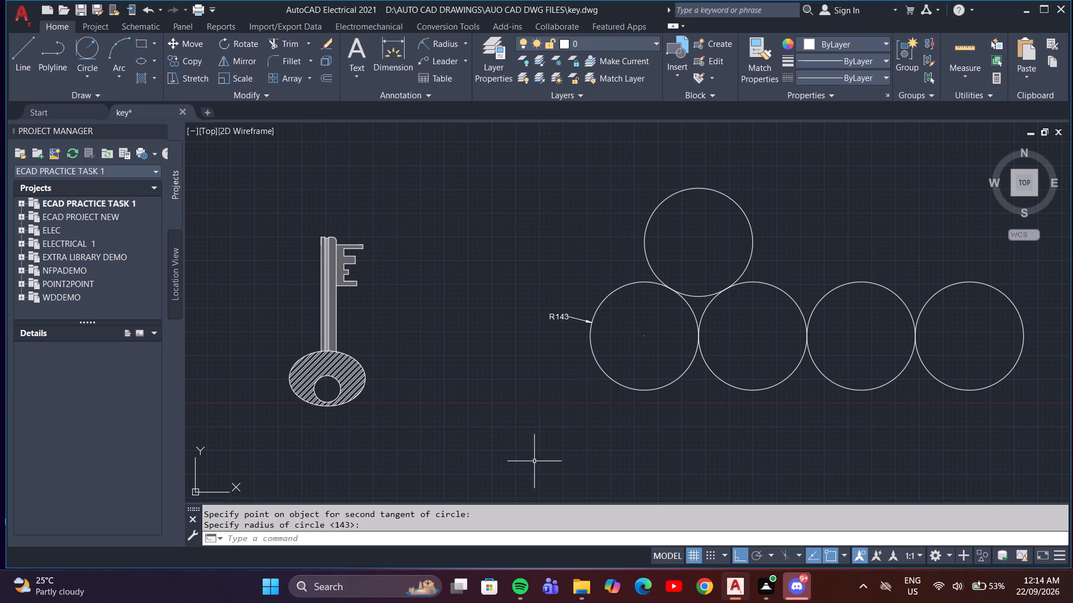
Copy the upper circle twice horizontally from its left quadrant to each preceding circle's right quadrant, and turn Ortho off.
key(c)
key(o)
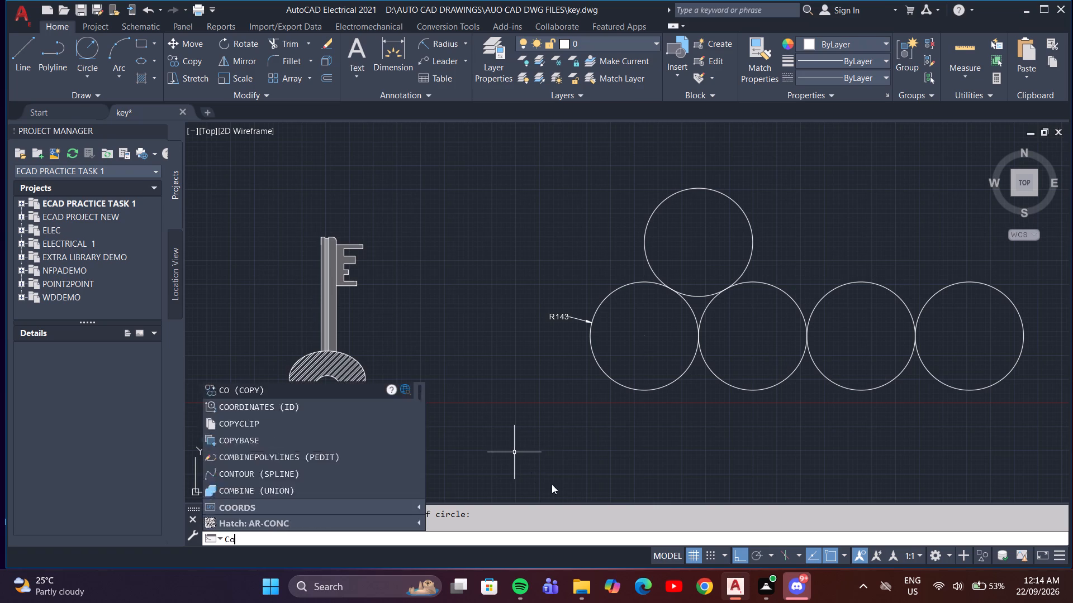
key(Return)
click(644, 247)
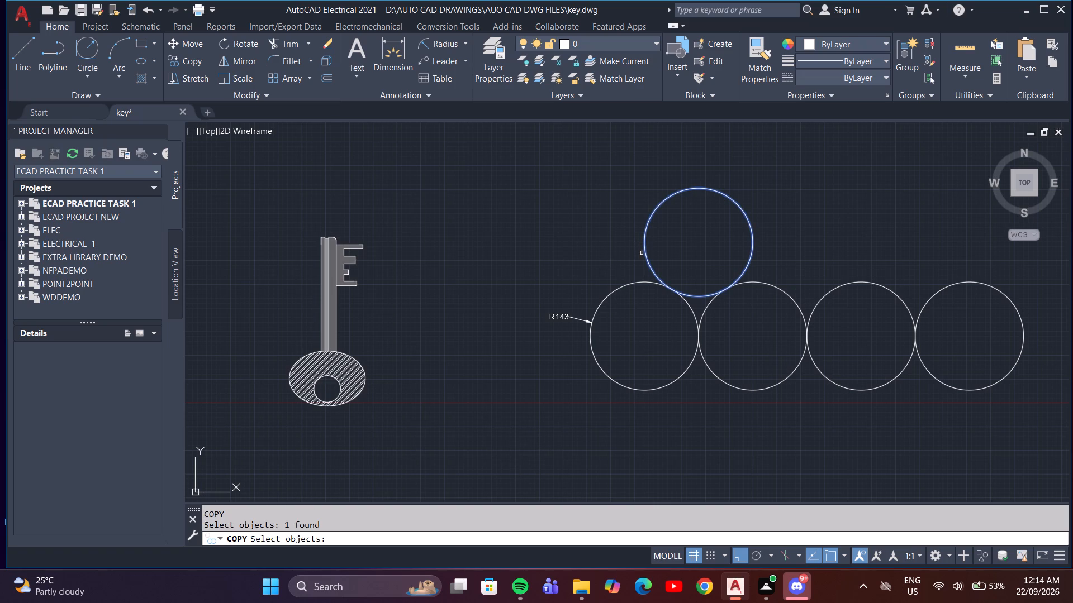
key(Return)
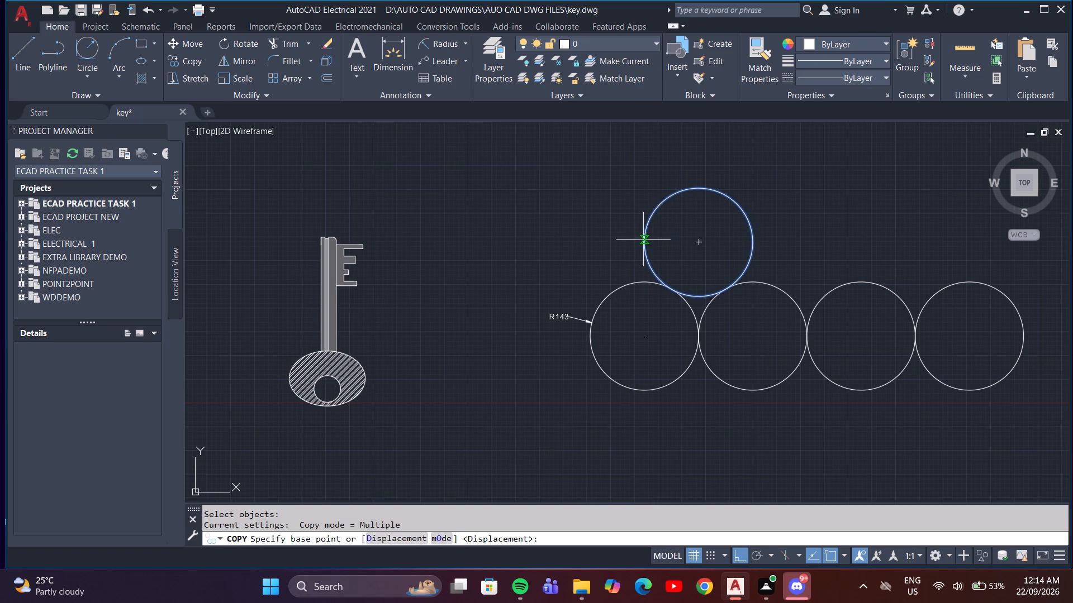
click(644, 243)
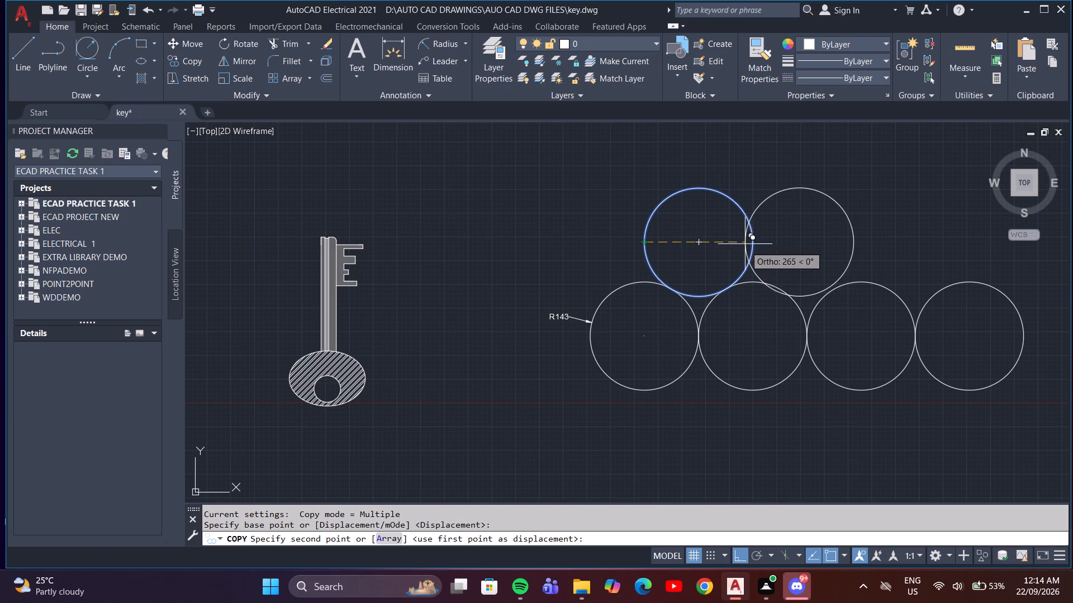
click(752, 241)
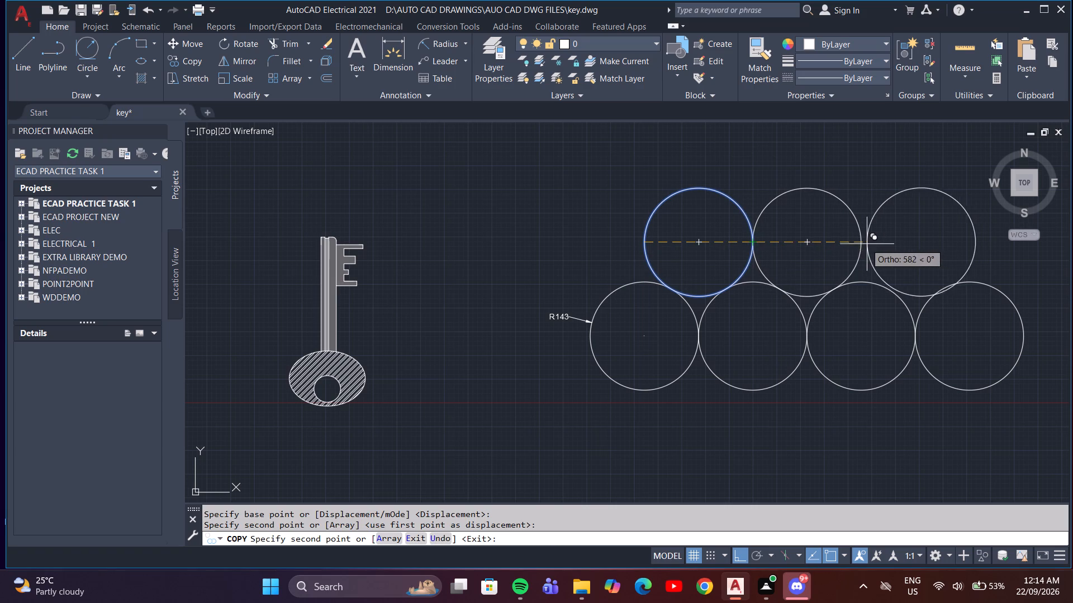
click(861, 242)
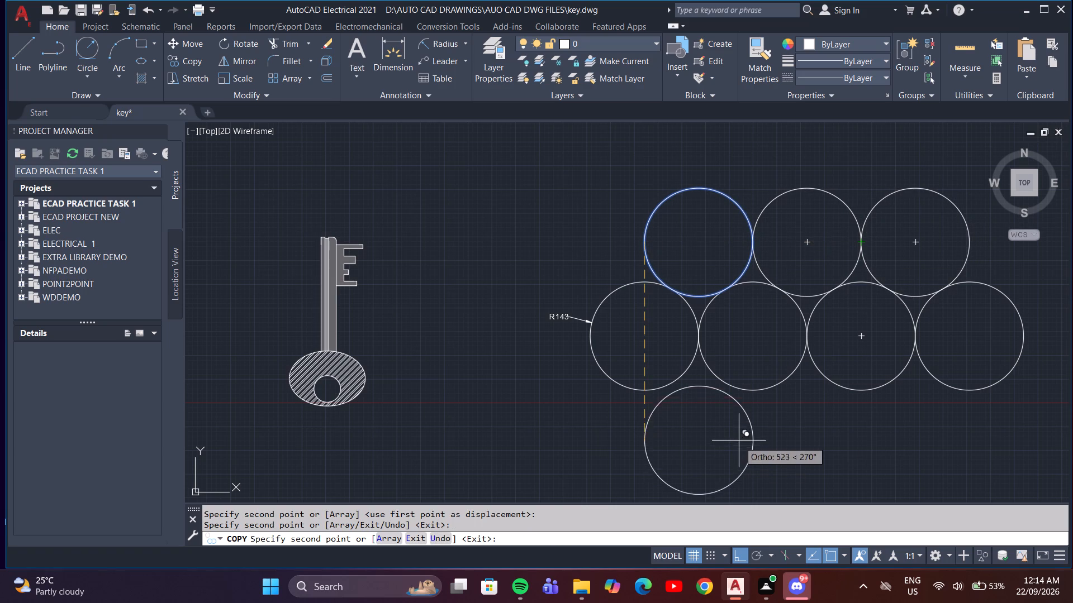
middle_drag(790, 275, 736, 367)
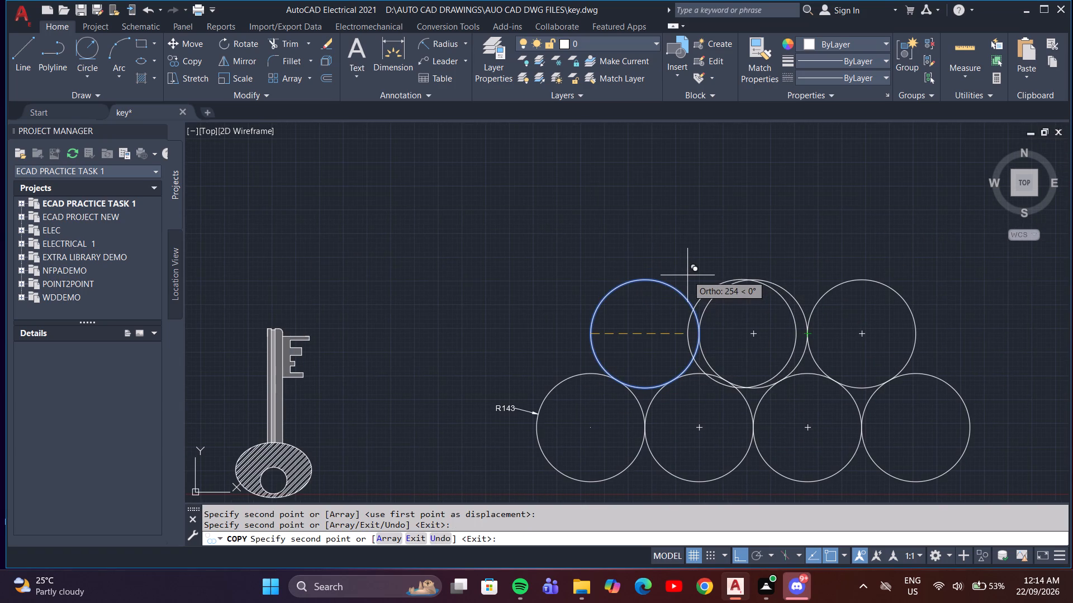
key(F8)
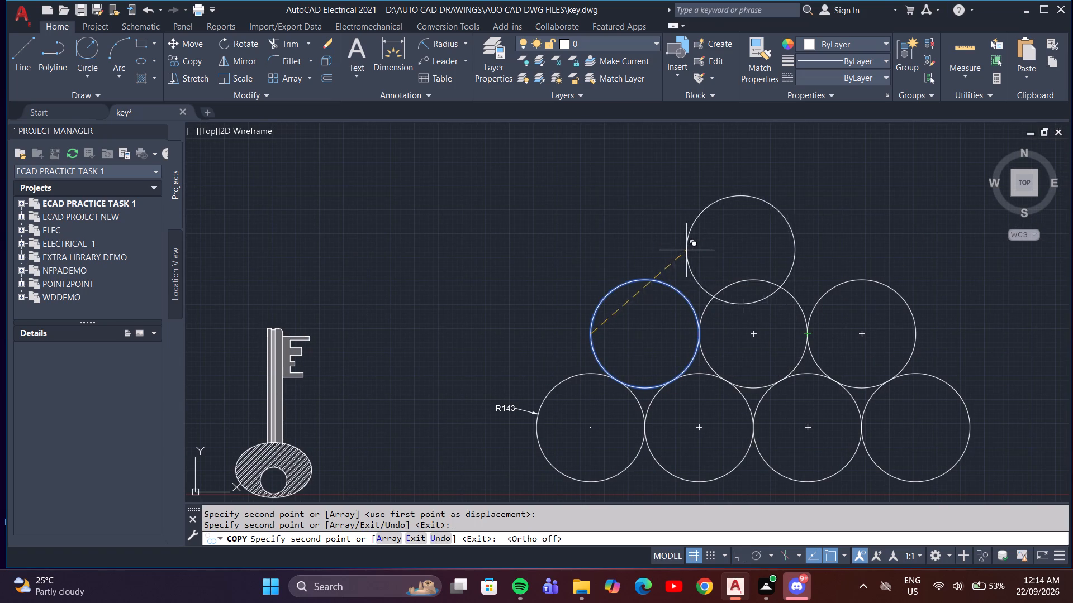
key(Escape)
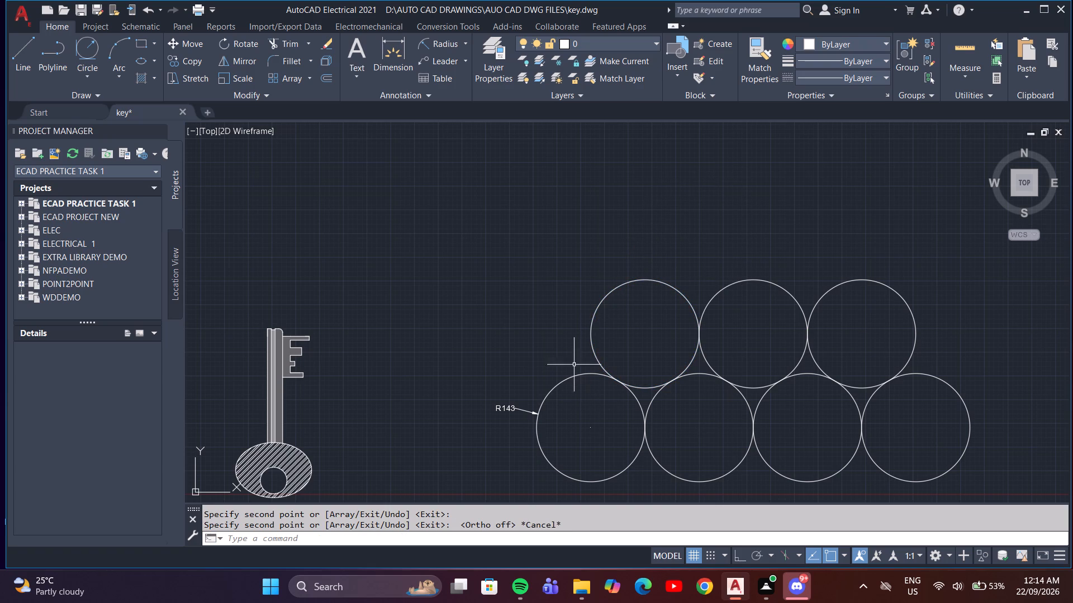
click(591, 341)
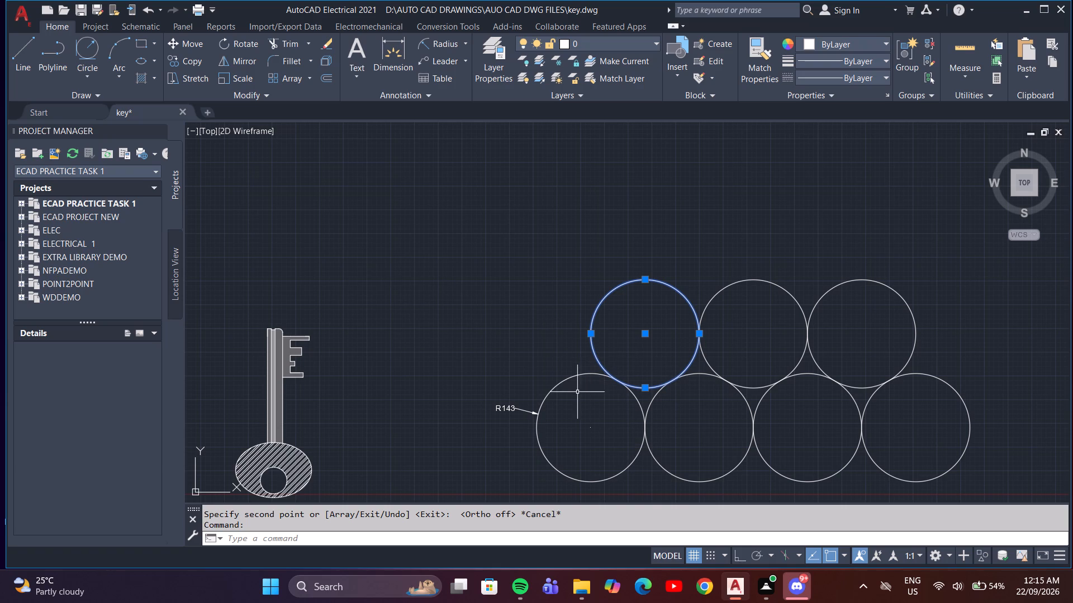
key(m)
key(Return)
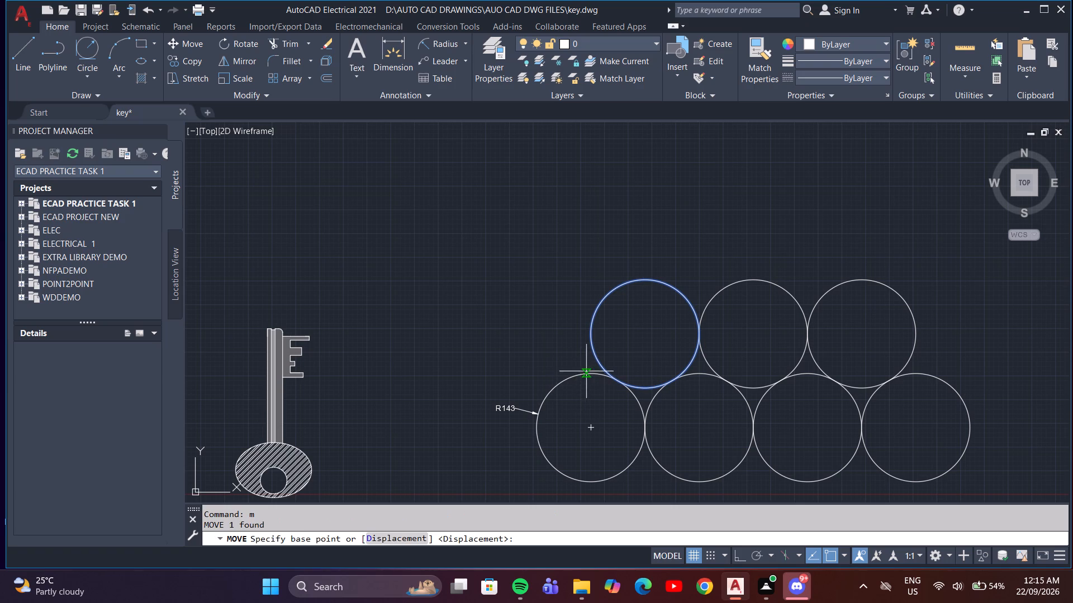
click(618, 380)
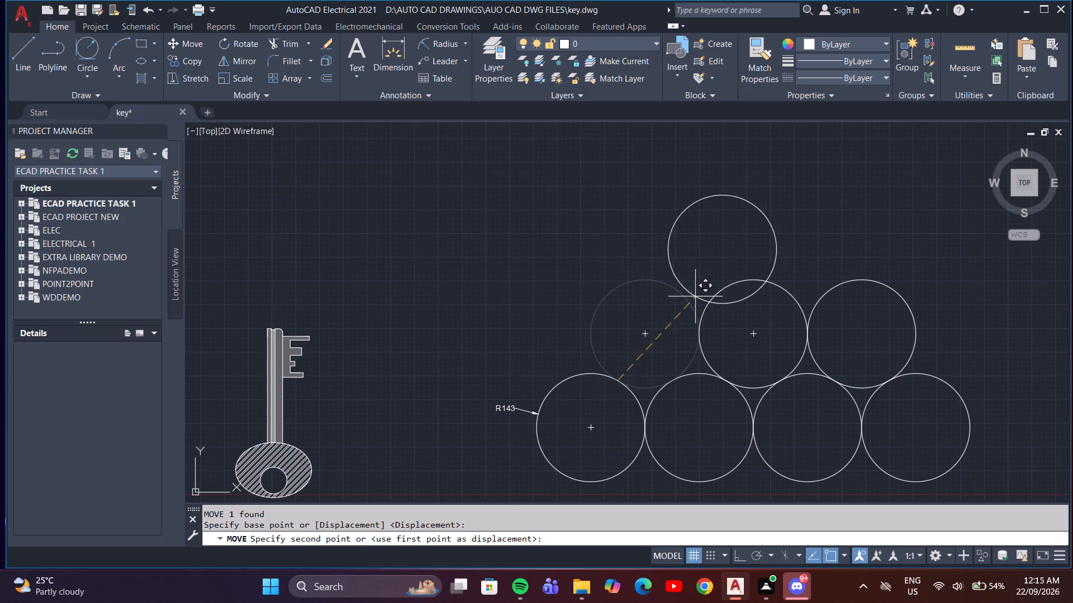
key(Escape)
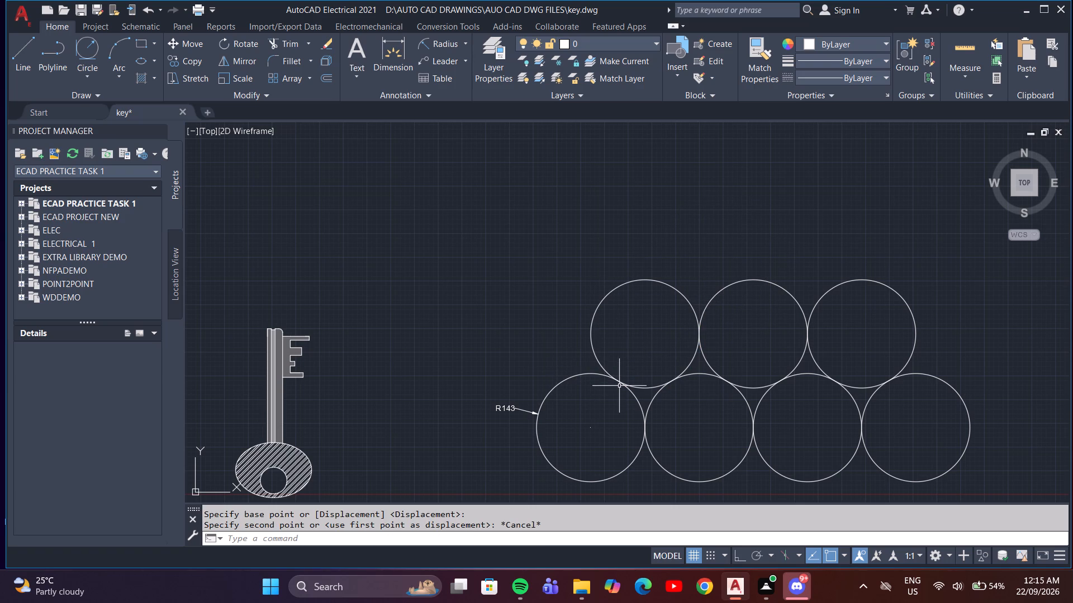
Copy the second row's first circle from its lower-left tangent point to its upper-right side, starting a third row above.
key(c)
key(o)
key(Return)
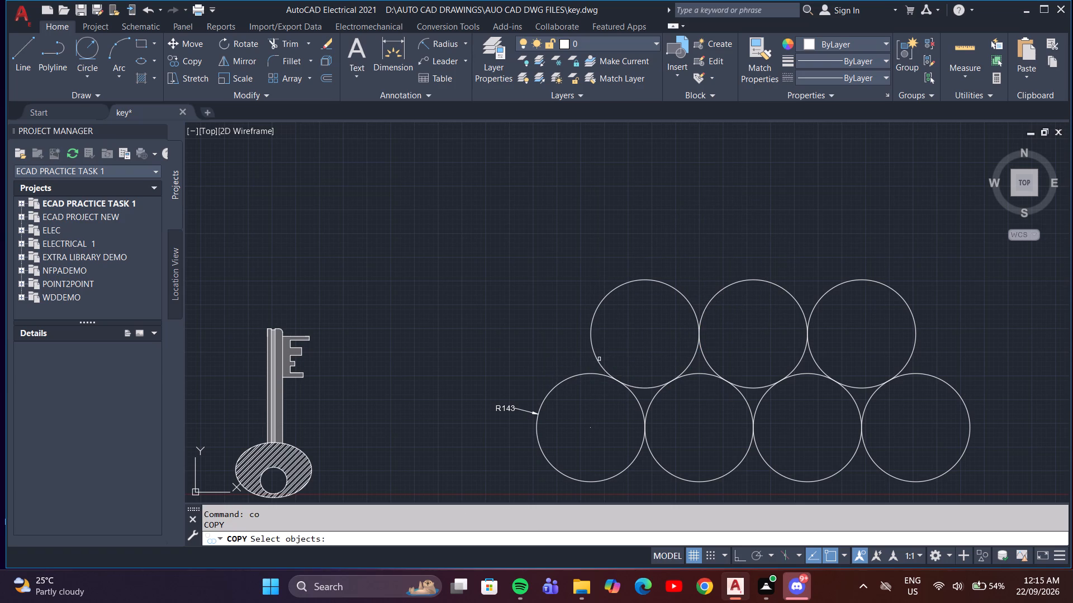
click(597, 359)
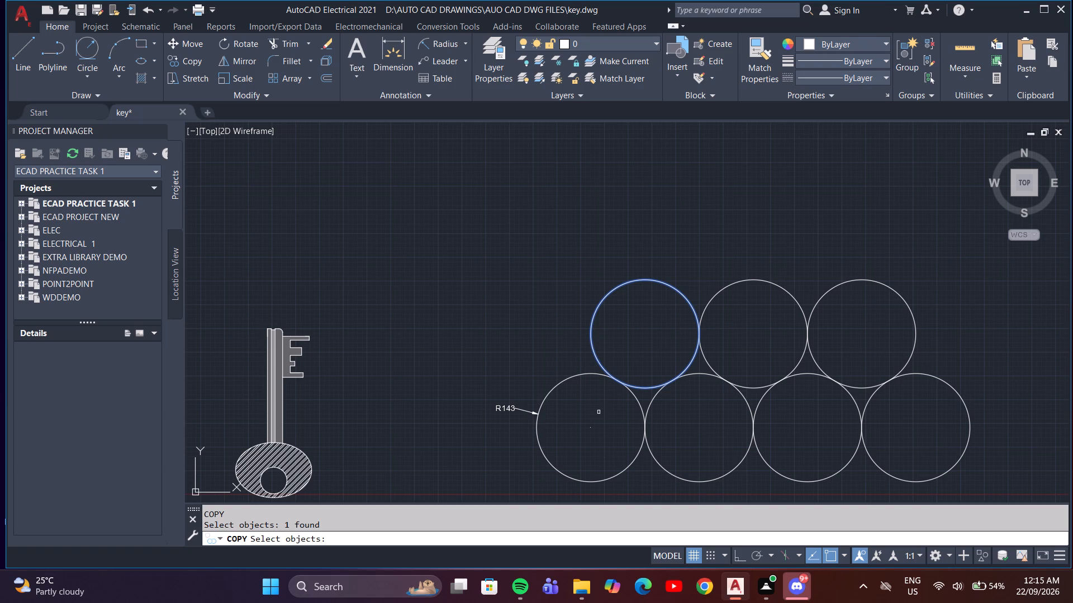
key(Return)
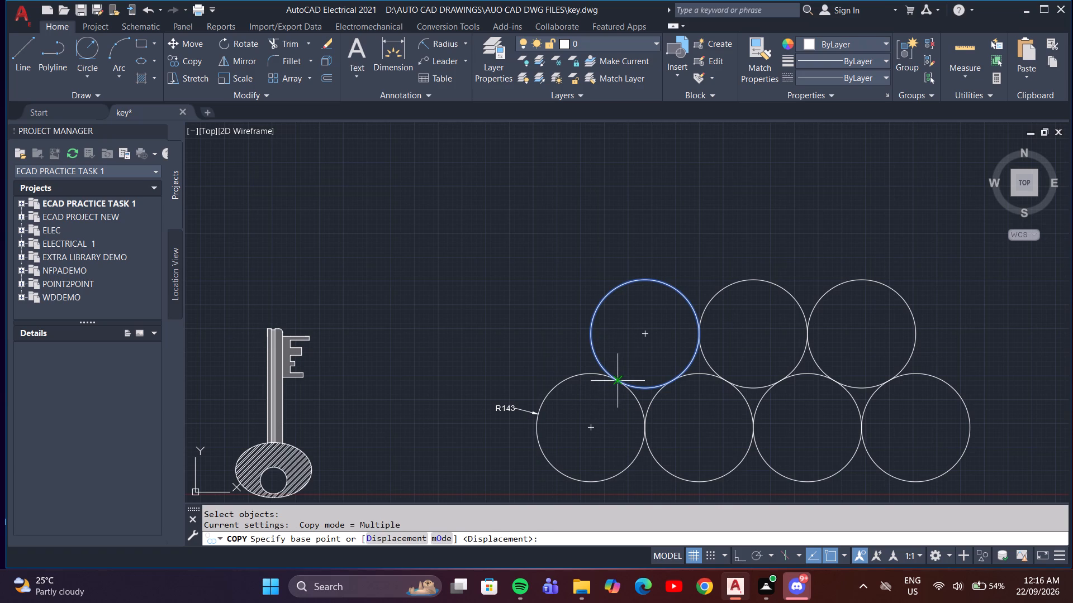
click(616, 380)
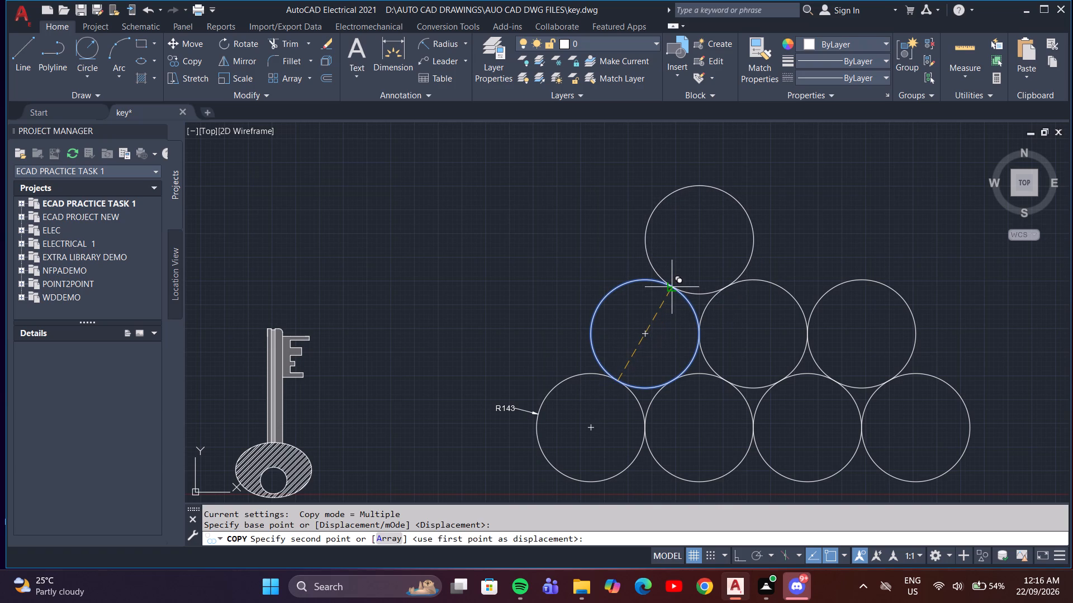
click(671, 286)
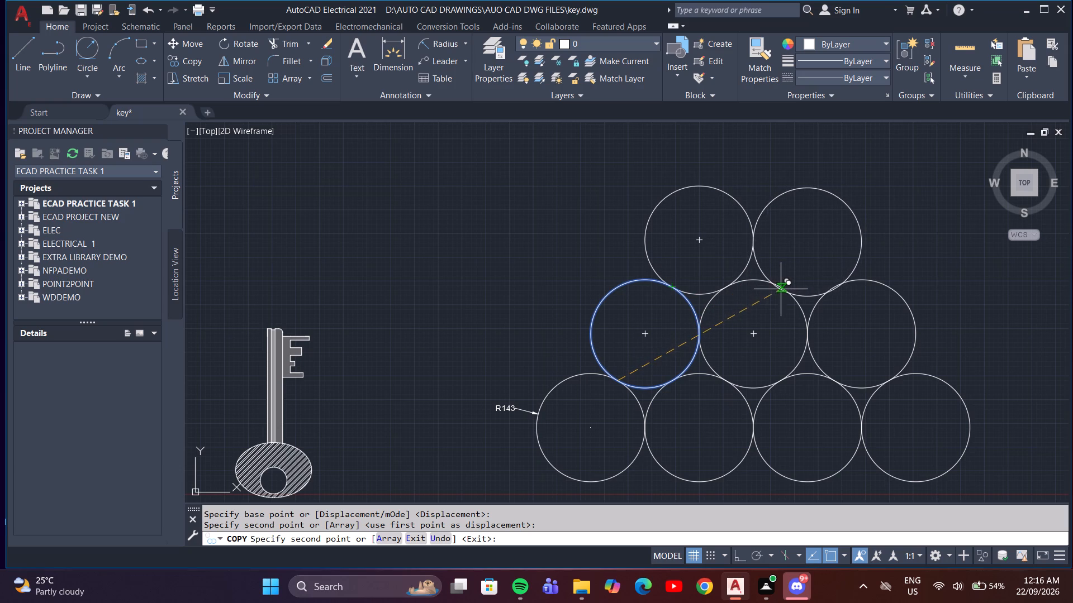
scroll(777, 288, up, 5)
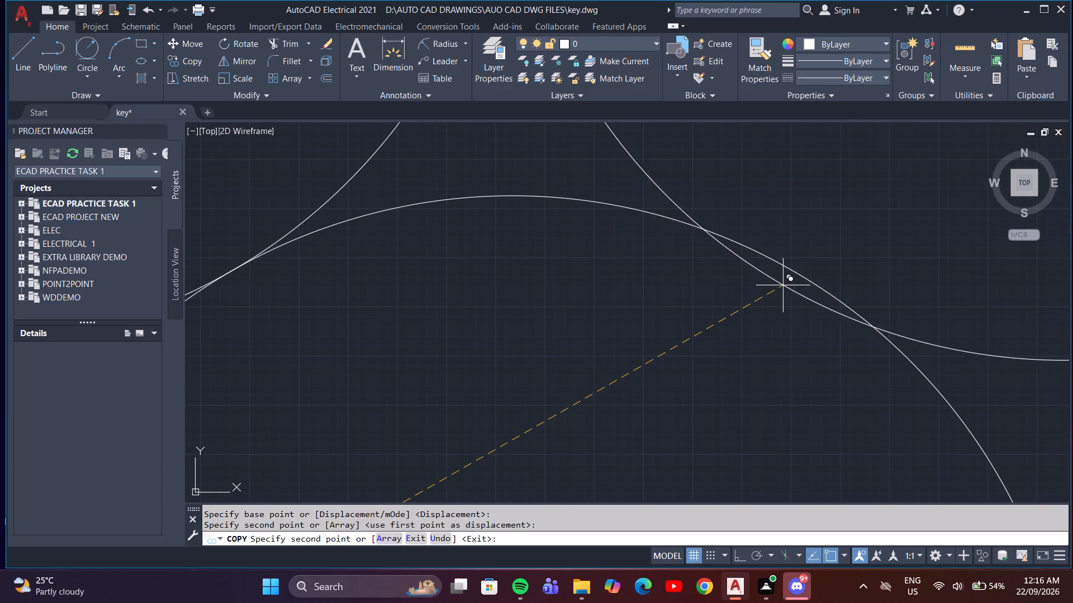
scroll(780, 265, down, 4)
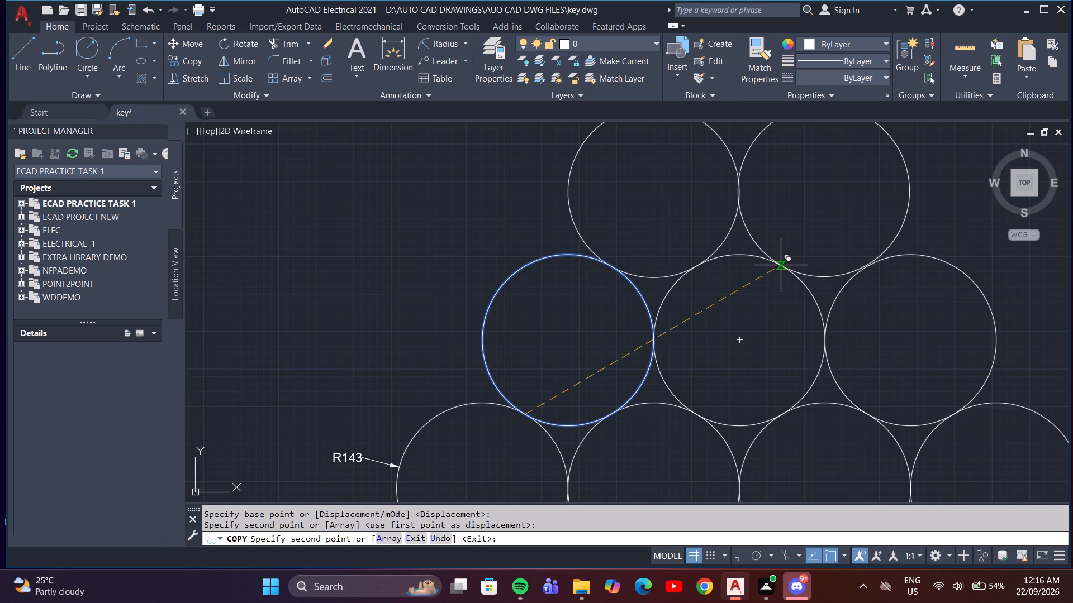
scroll(780, 264, up, 3)
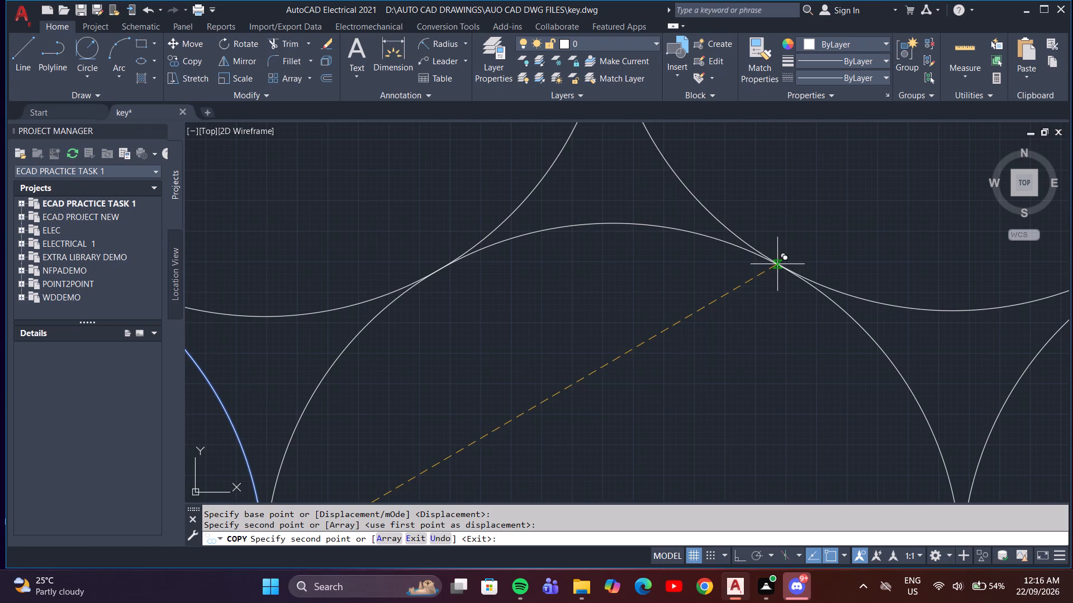
scroll(777, 264, down, 2)
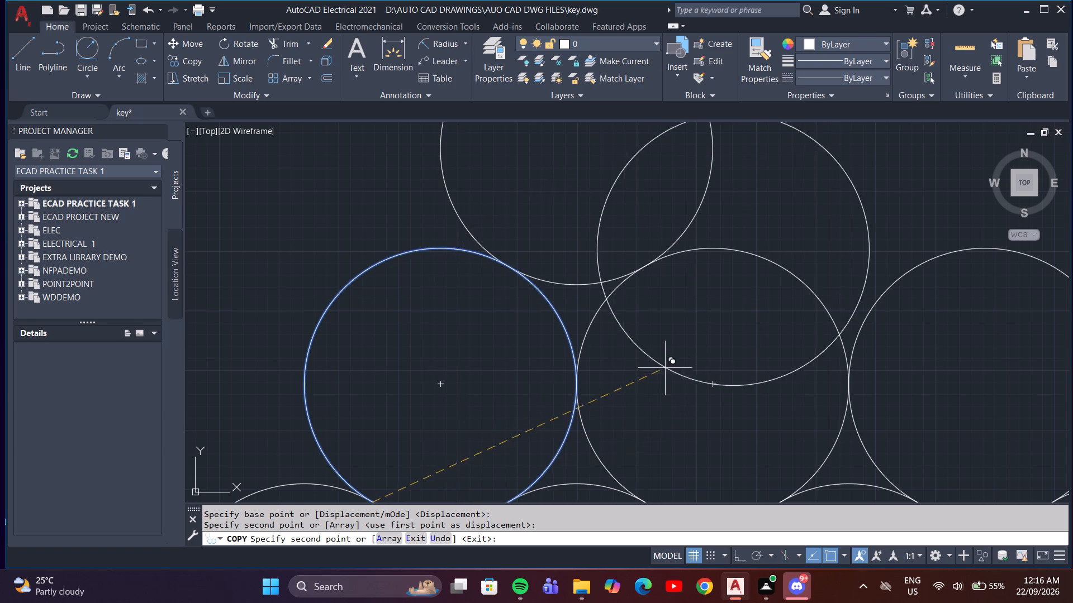
middle_drag(678, 365, 514, 453)
key(Escape)
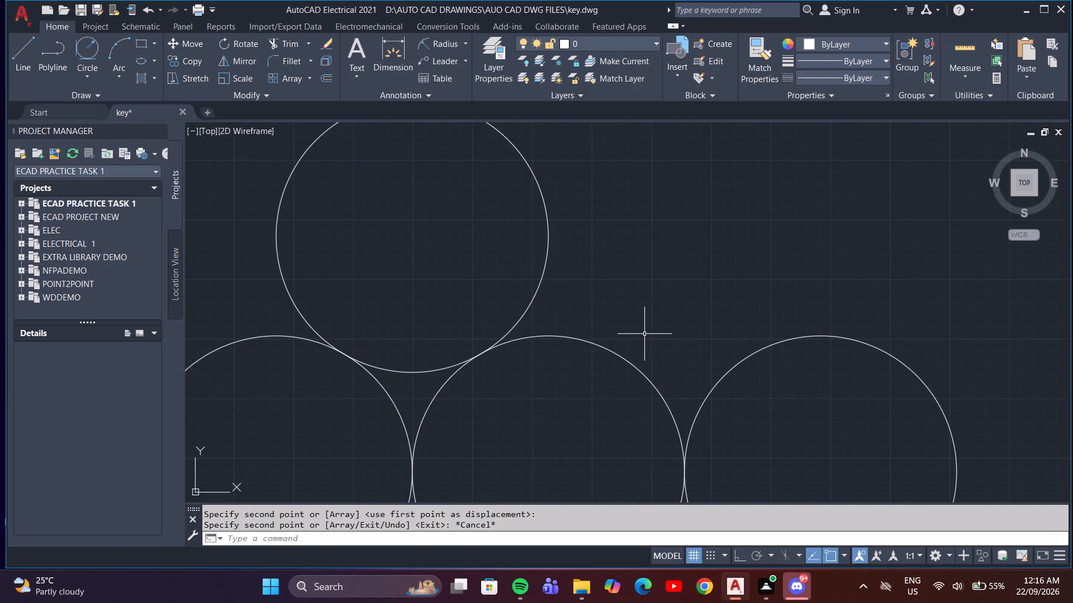
Copy the second row's last circle from its left quadrant to the right quadrant of the third-row circle.
scroll(491, 356, down, 3)
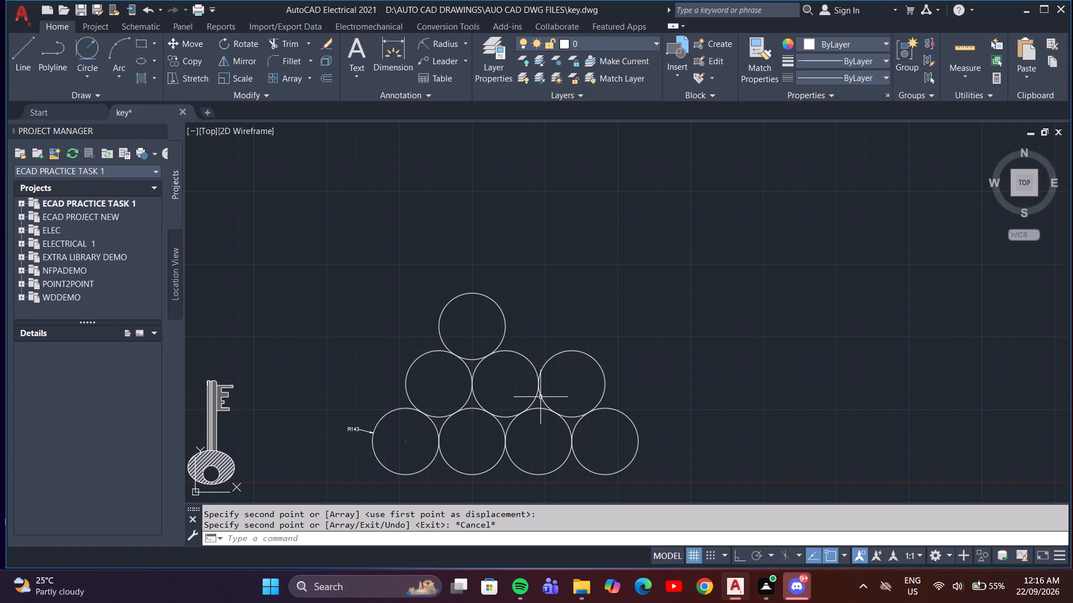
key(c)
key(o)
key(Return)
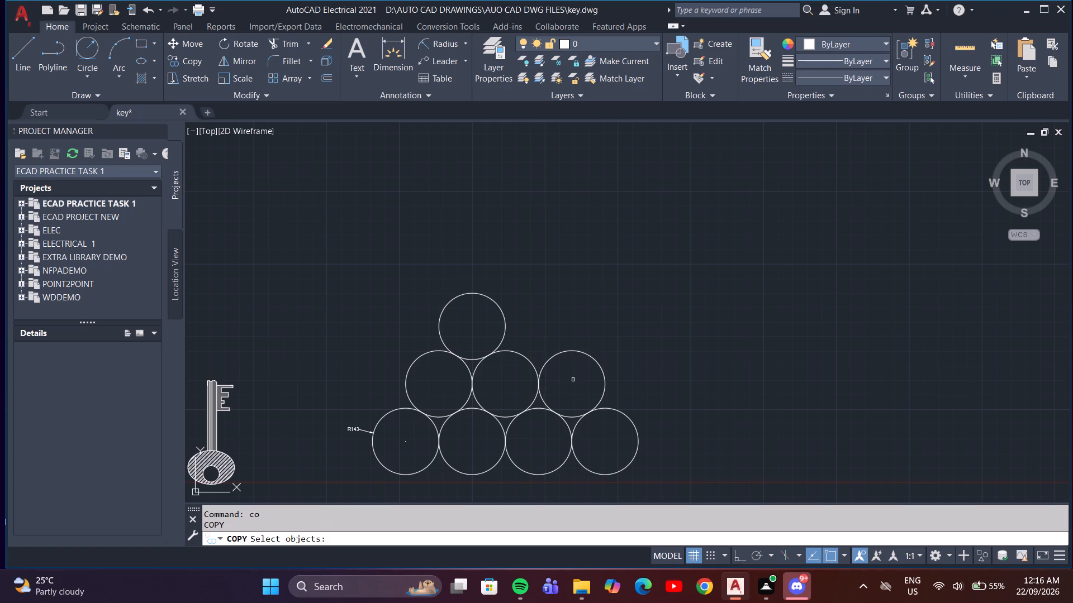
click(559, 354)
key(Return)
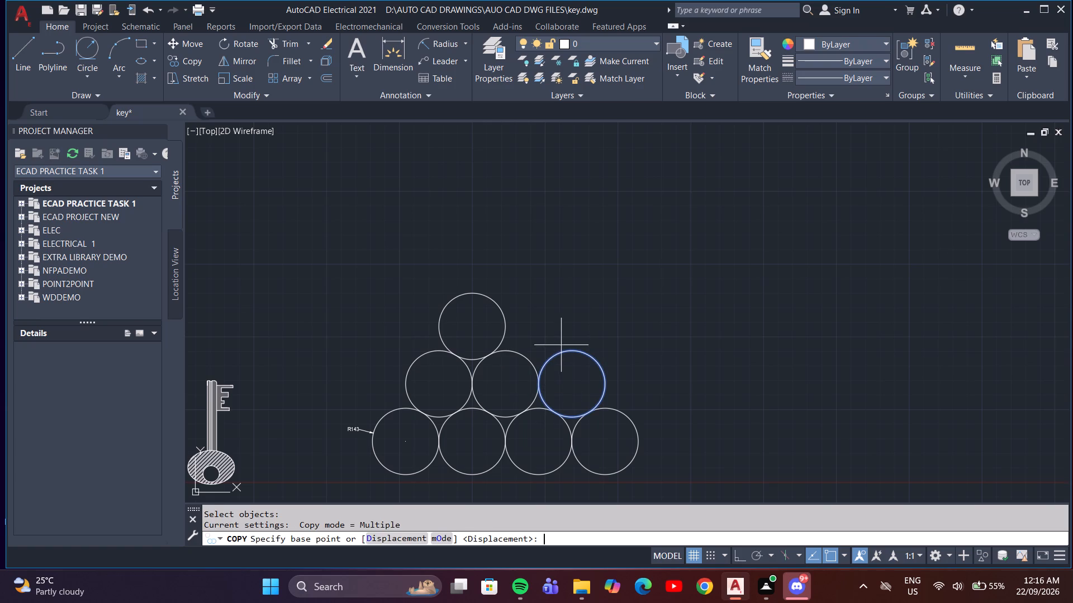
click(539, 385)
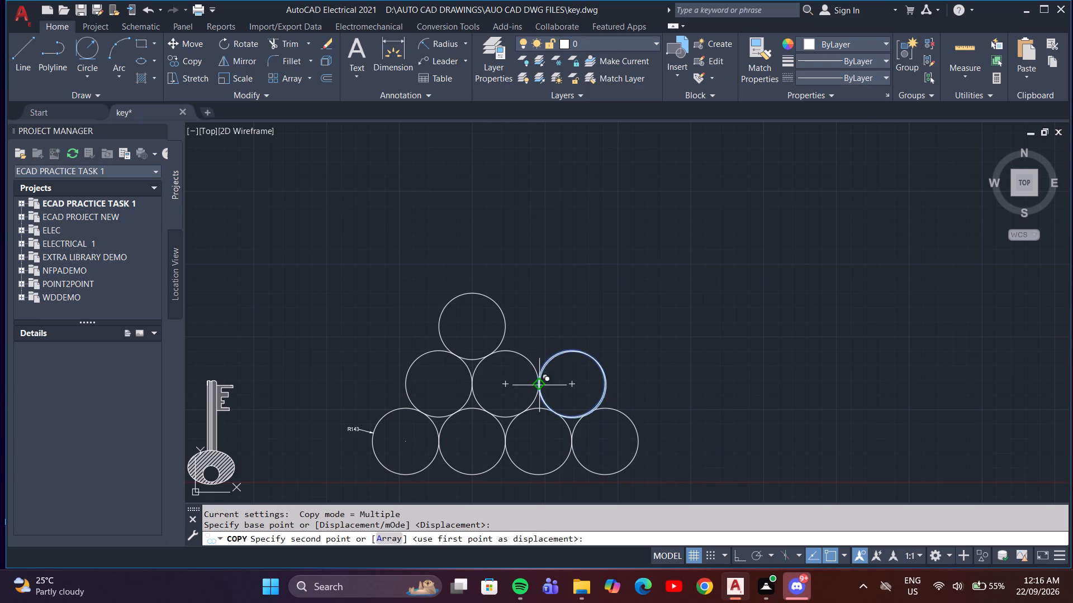
scroll(504, 327, up, 3)
click(503, 327)
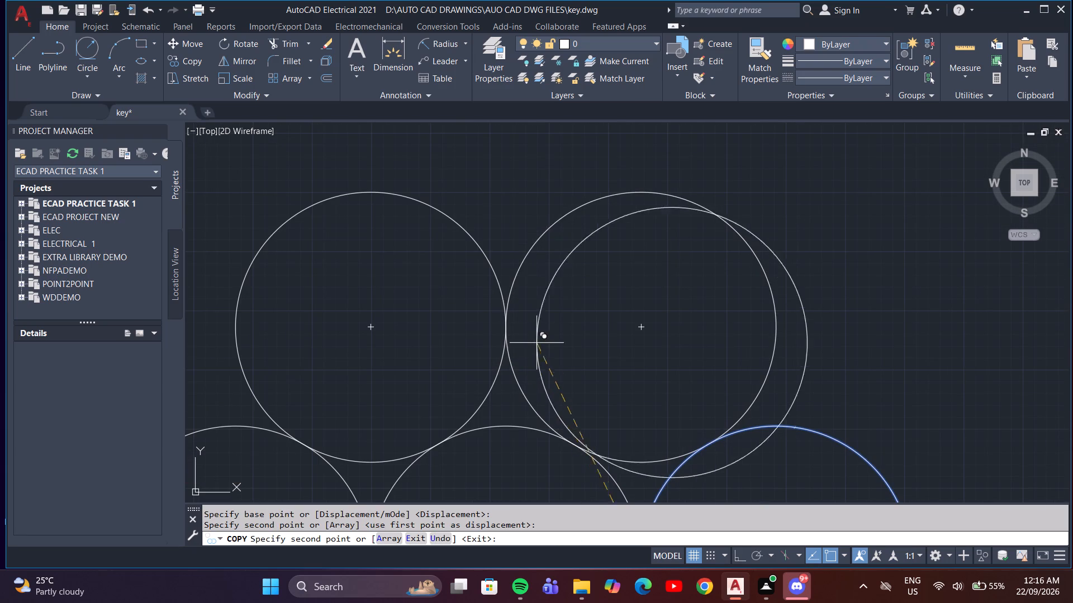
key(Escape)
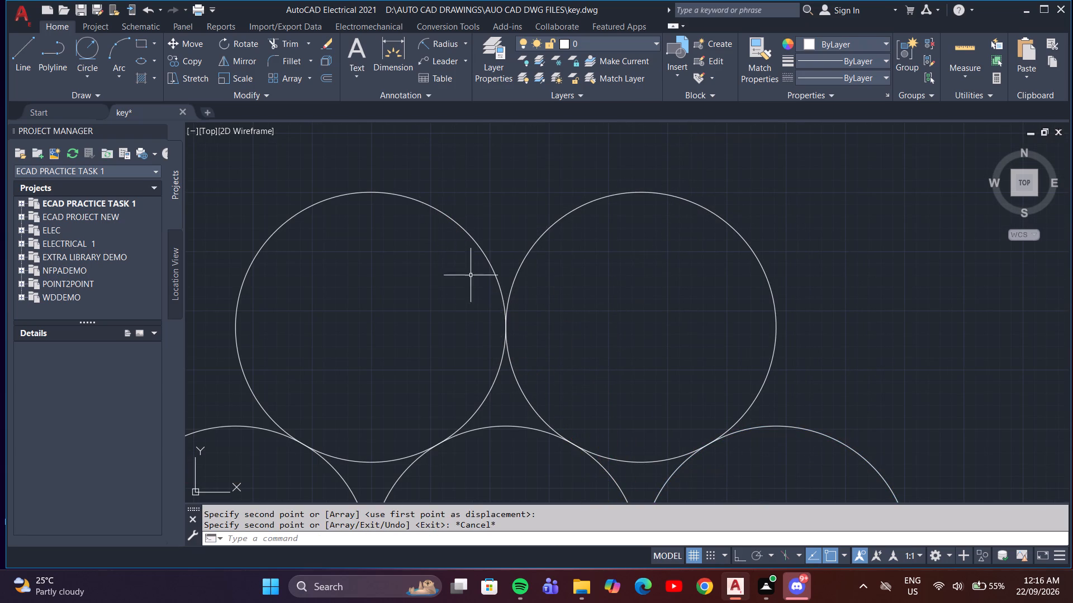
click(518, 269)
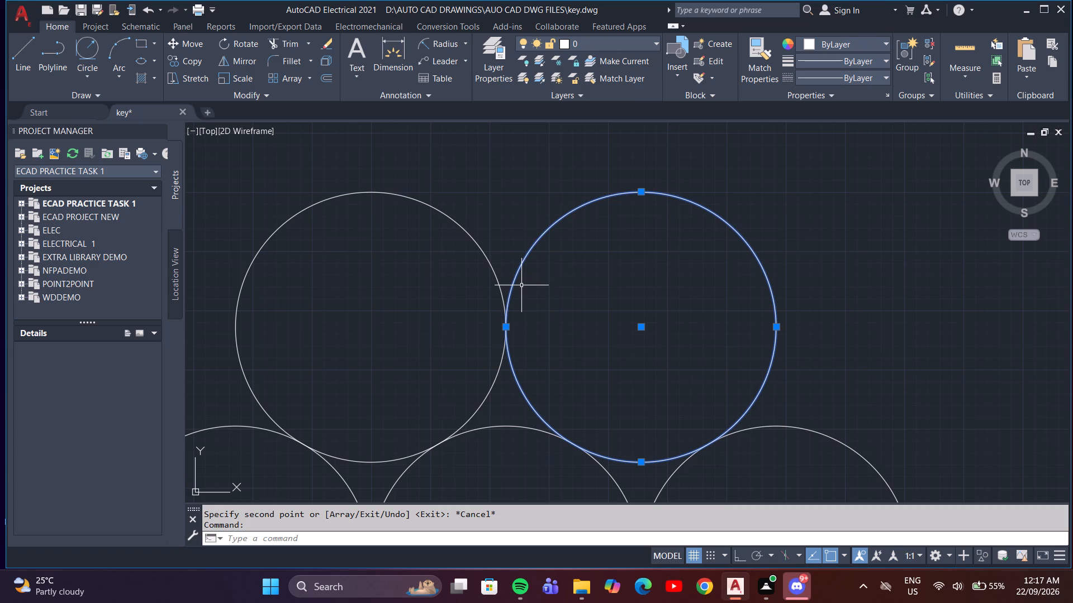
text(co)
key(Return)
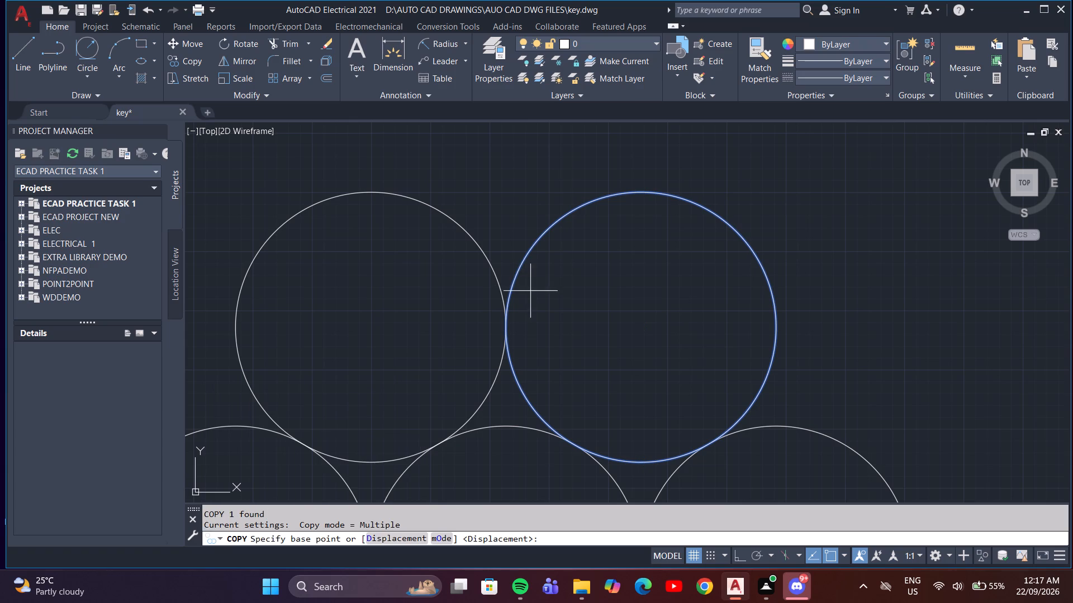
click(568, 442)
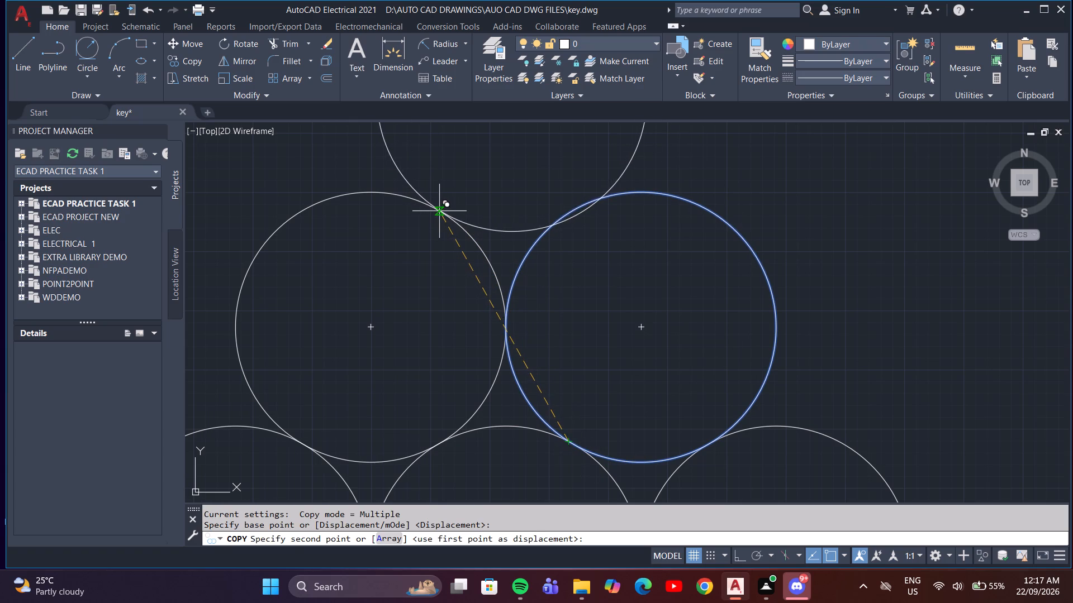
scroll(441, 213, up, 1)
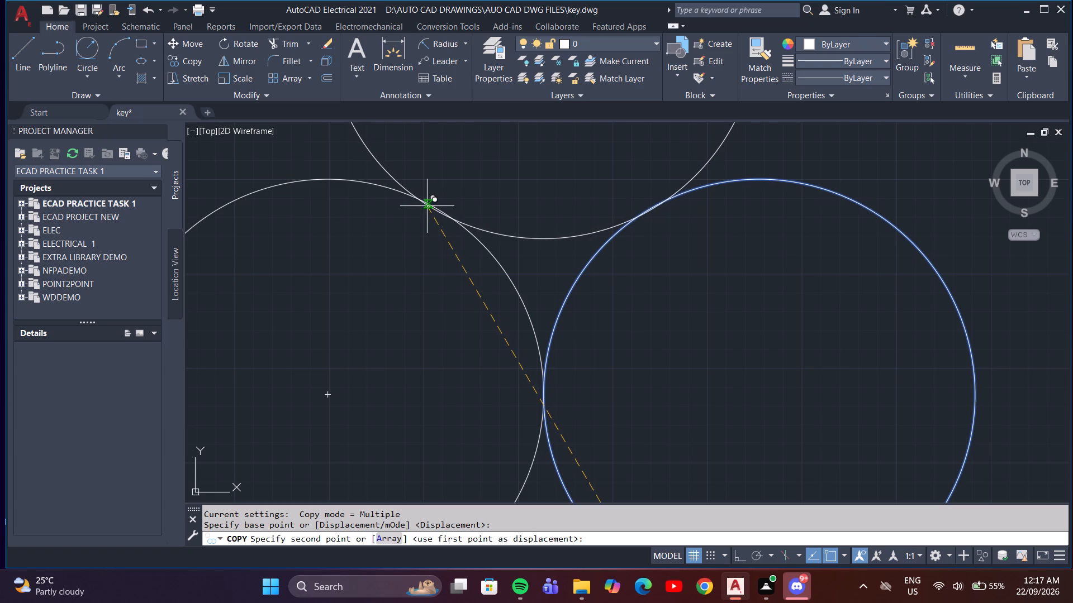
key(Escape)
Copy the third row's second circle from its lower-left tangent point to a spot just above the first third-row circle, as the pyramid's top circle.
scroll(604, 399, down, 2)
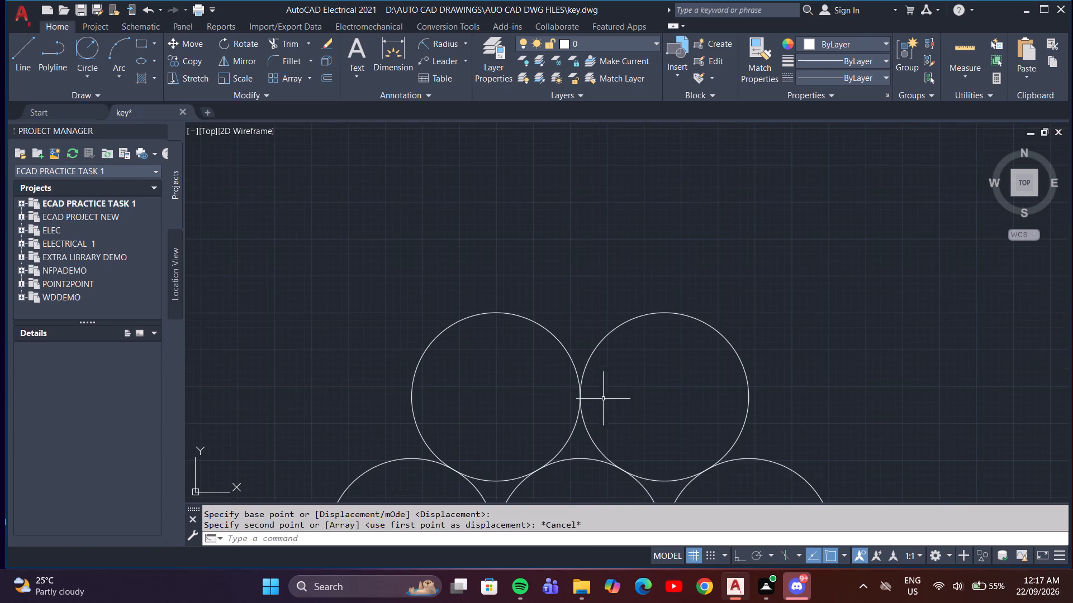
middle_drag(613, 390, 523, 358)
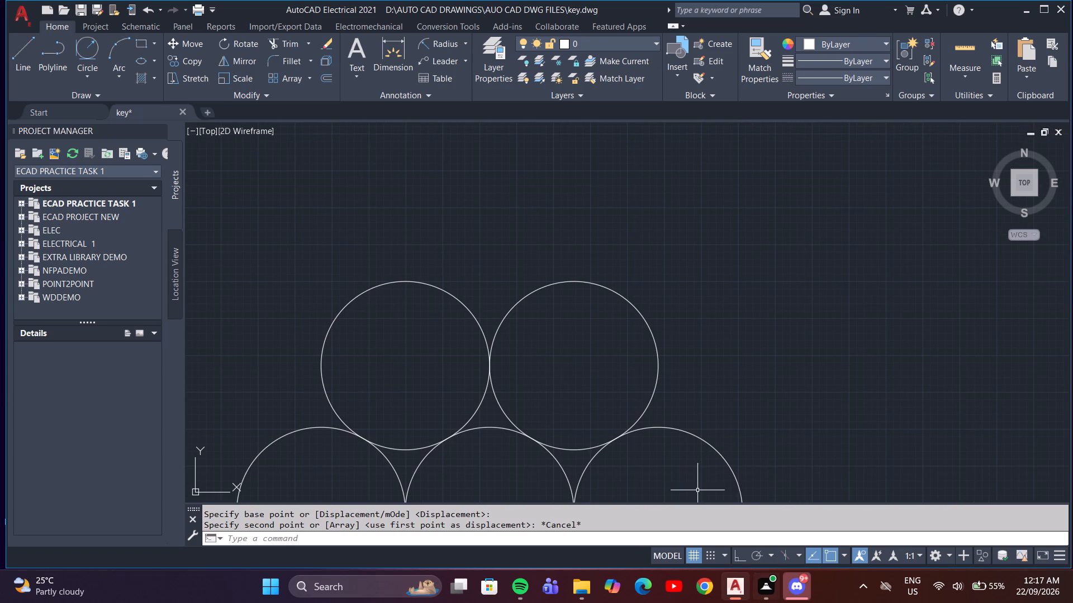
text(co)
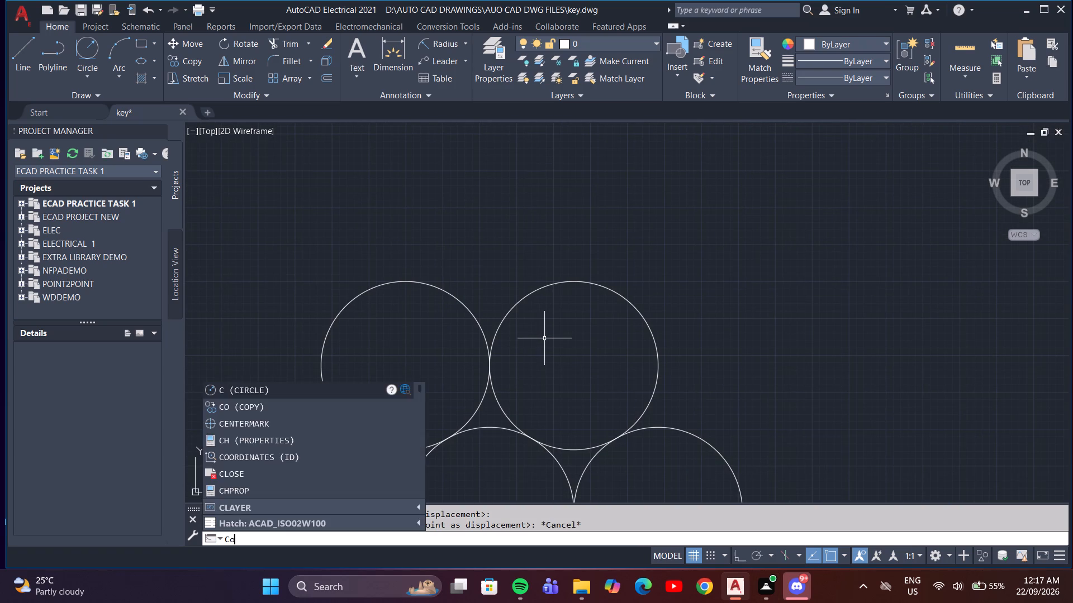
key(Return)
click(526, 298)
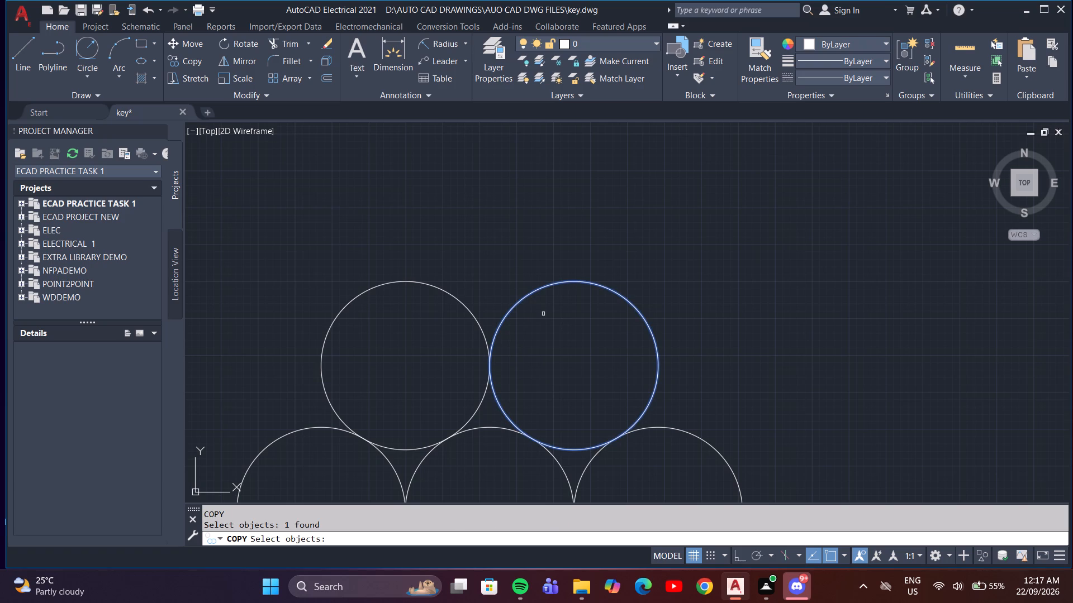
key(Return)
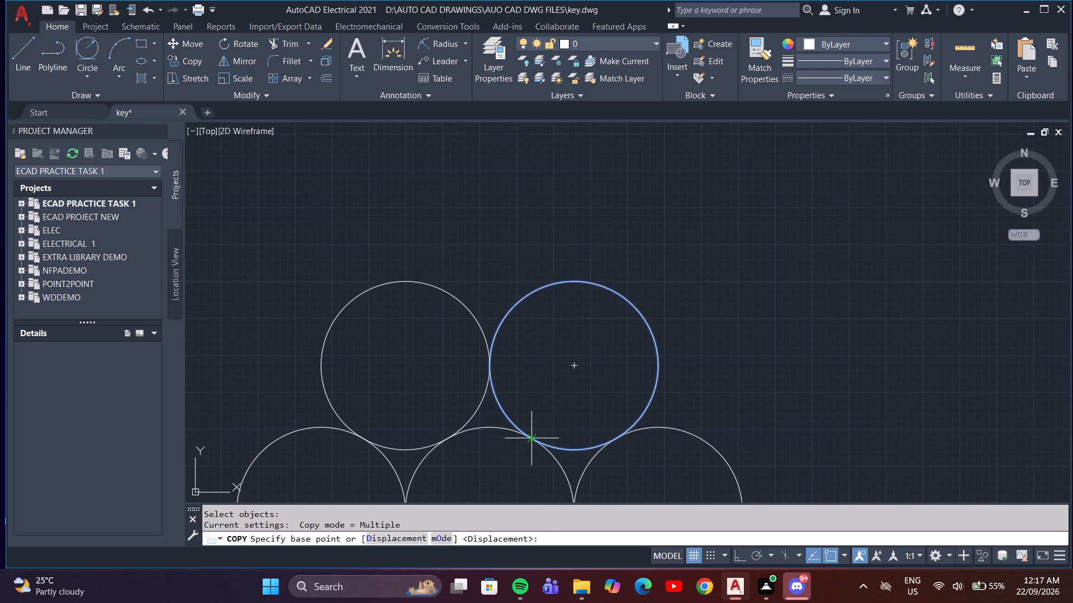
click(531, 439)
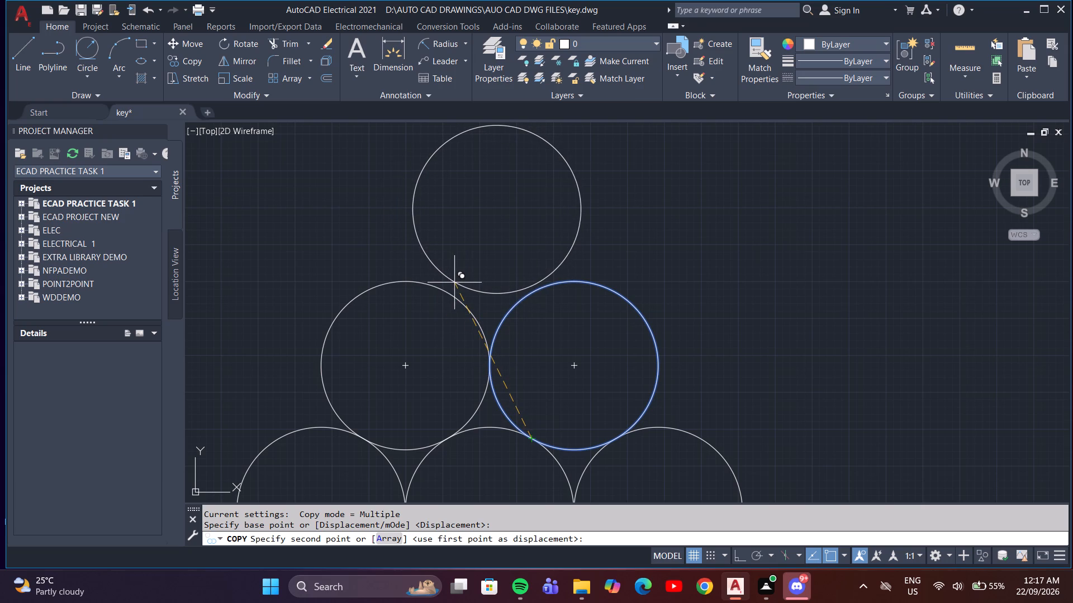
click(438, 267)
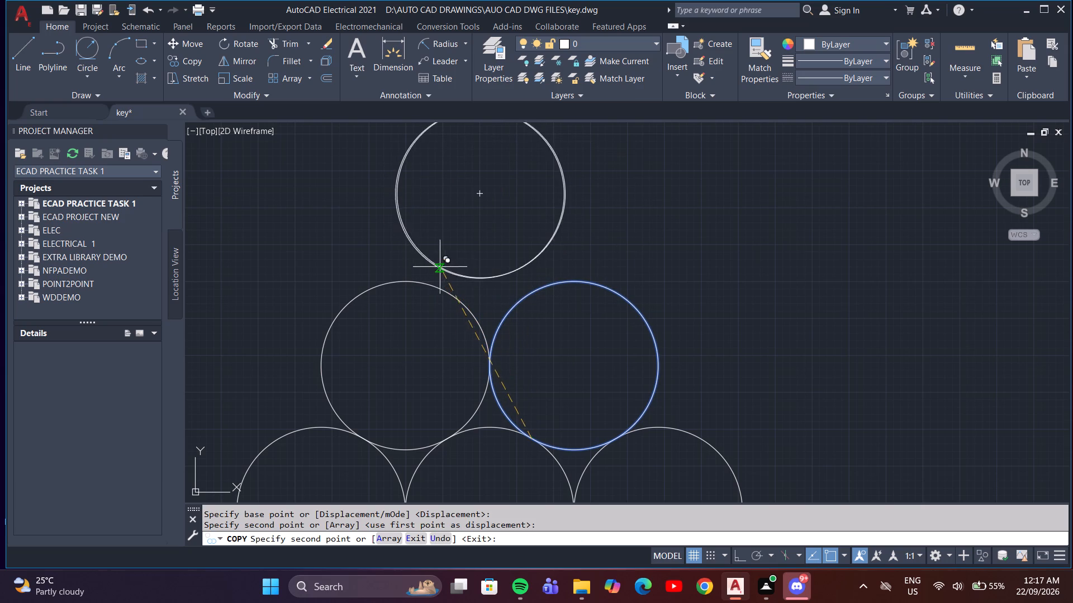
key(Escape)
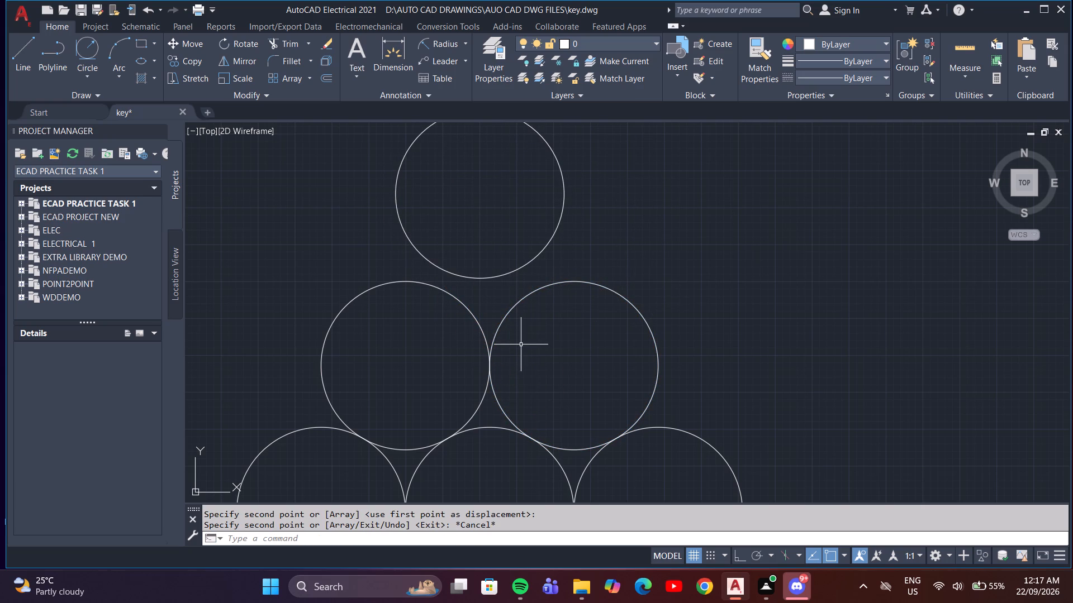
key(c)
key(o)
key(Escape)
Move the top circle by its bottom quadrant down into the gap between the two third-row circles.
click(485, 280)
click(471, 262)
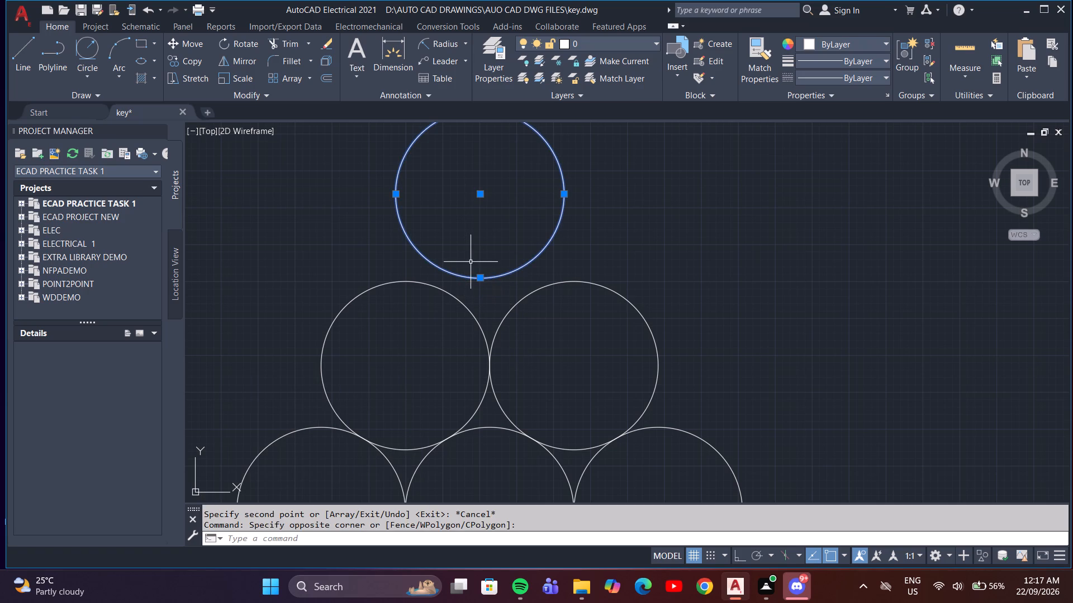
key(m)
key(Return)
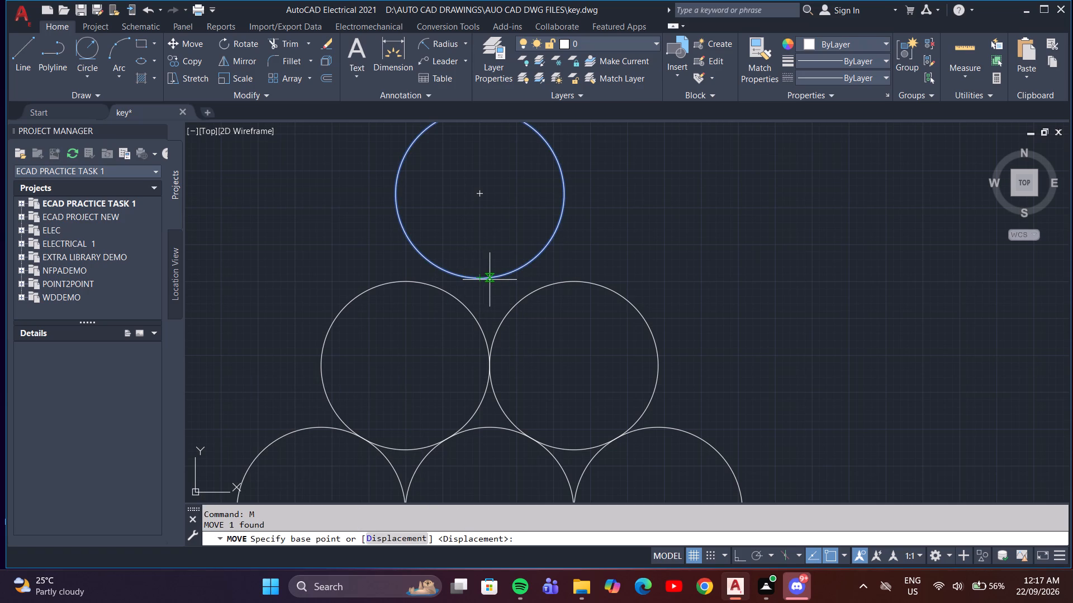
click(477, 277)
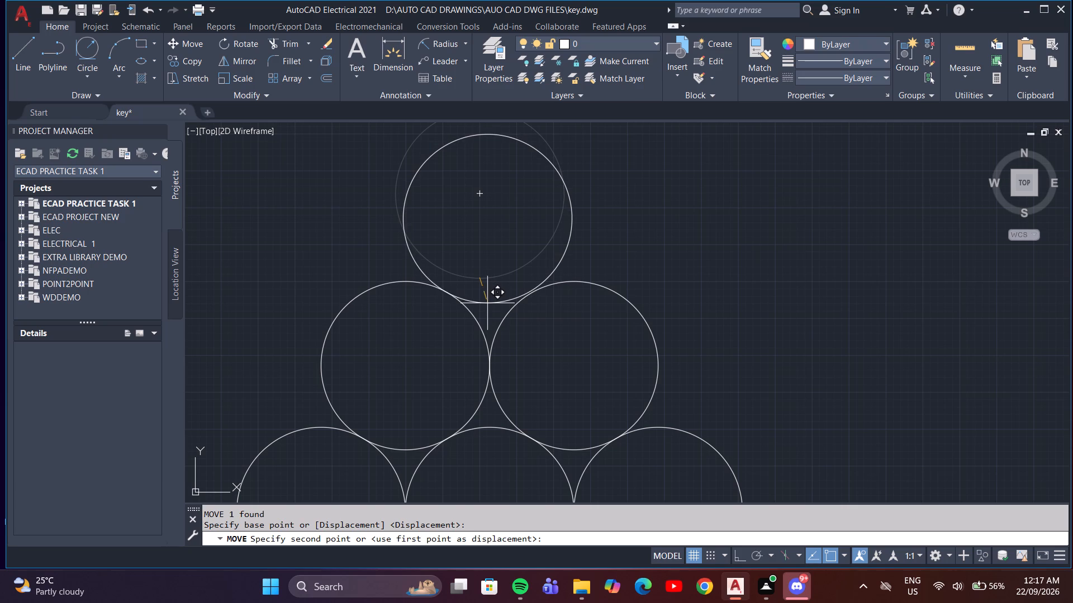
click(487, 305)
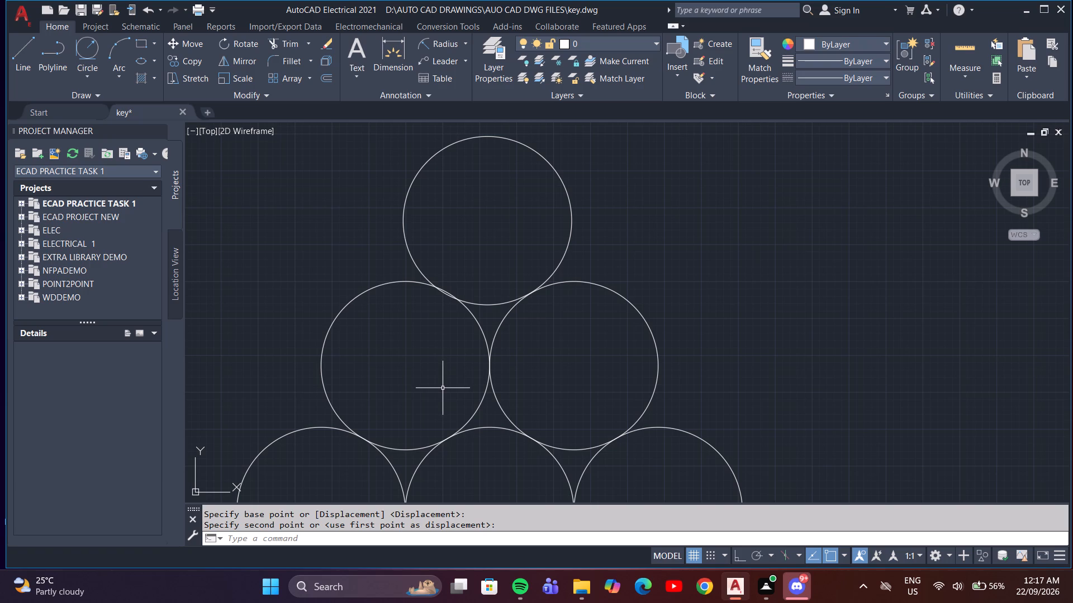
Delete the entire circle pyramid together with its radius dimension, keeping only the key figure.
scroll(215, 231, down, 2)
scroll(347, 240, down, 1)
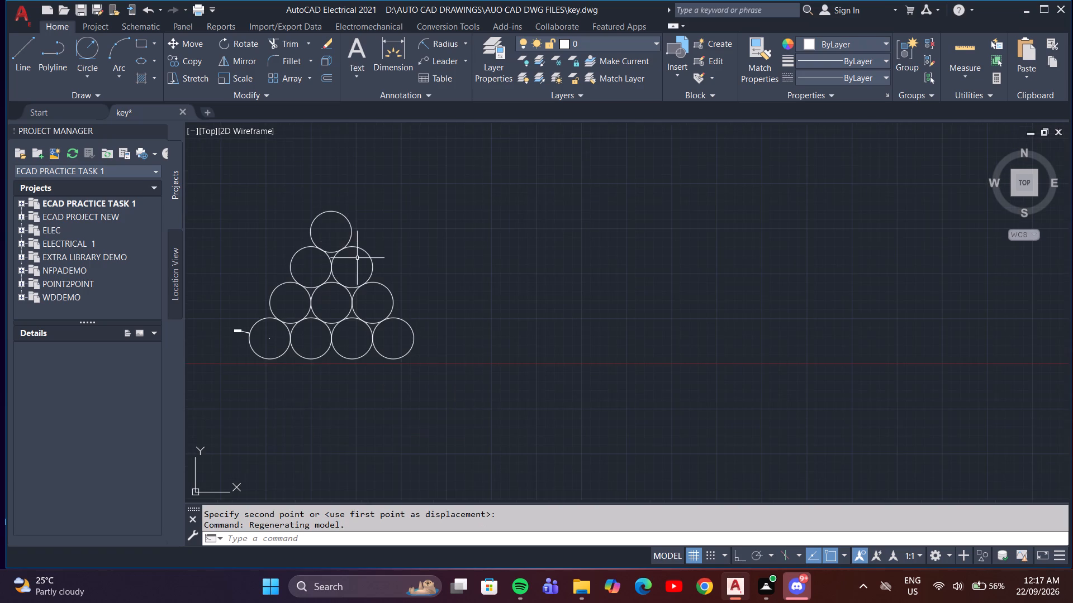
middle_drag(367, 270, 505, 281)
click(545, 217)
click(386, 428)
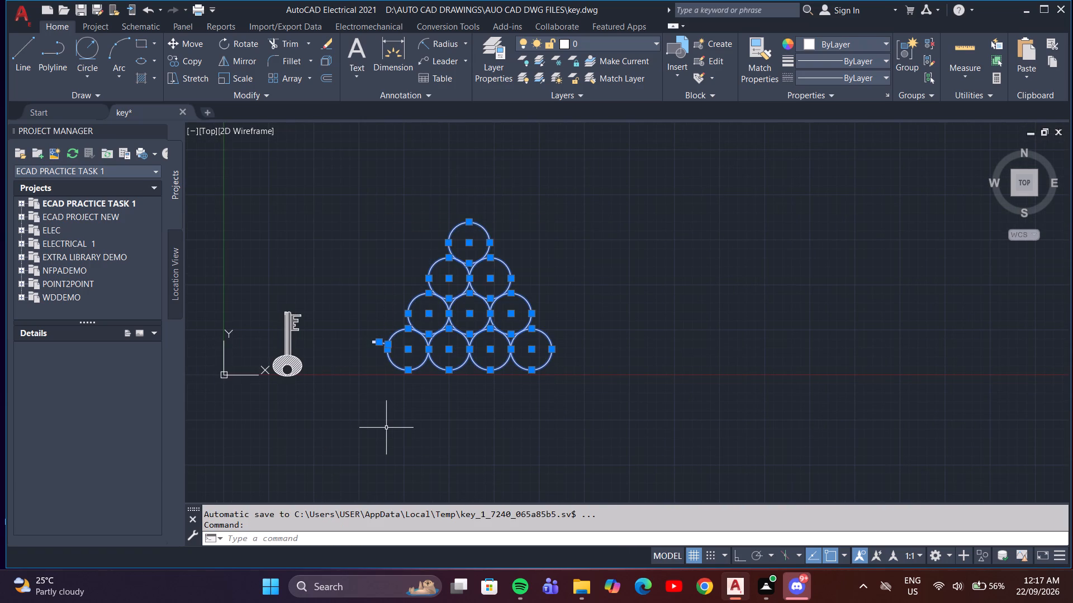
key(Delete)
scroll(305, 361, up, 2)
middle_drag(341, 393, 571, 363)
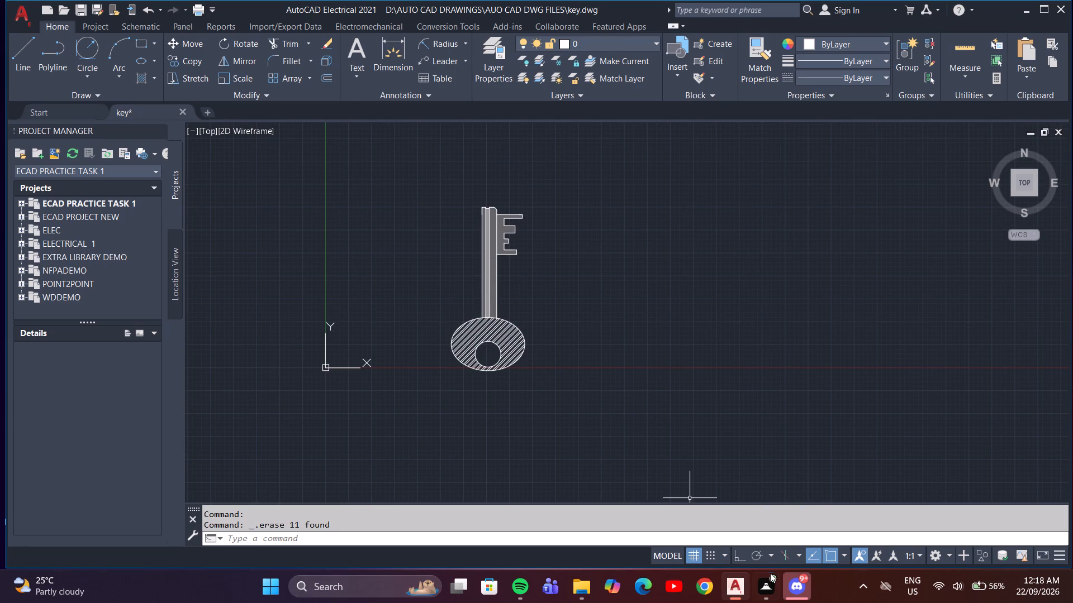